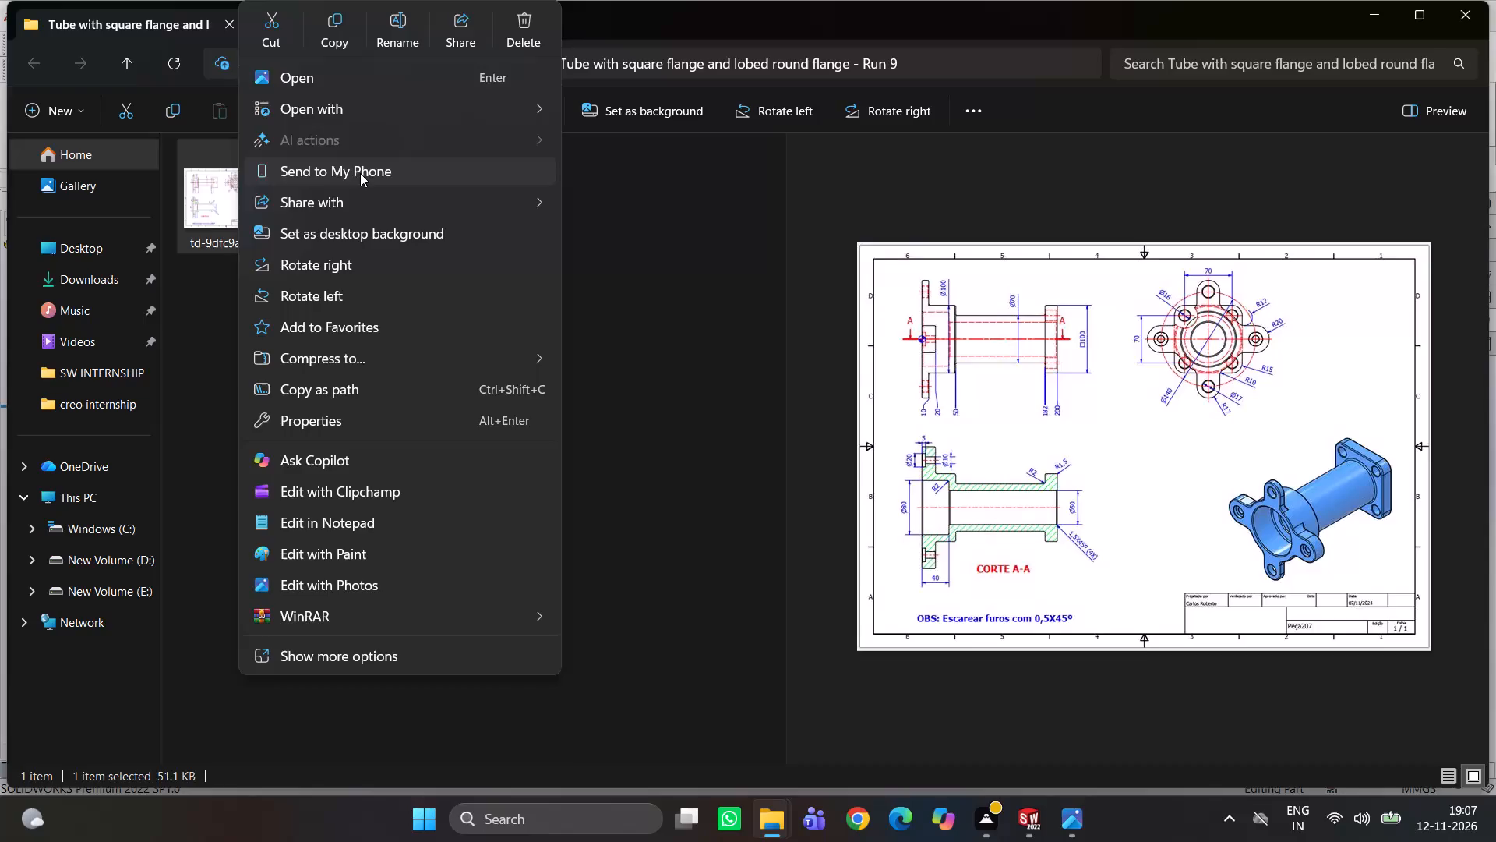
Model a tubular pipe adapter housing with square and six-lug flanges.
Open the drawing image of the tube with square flange and lobed round flange.
left_click(358, 71)
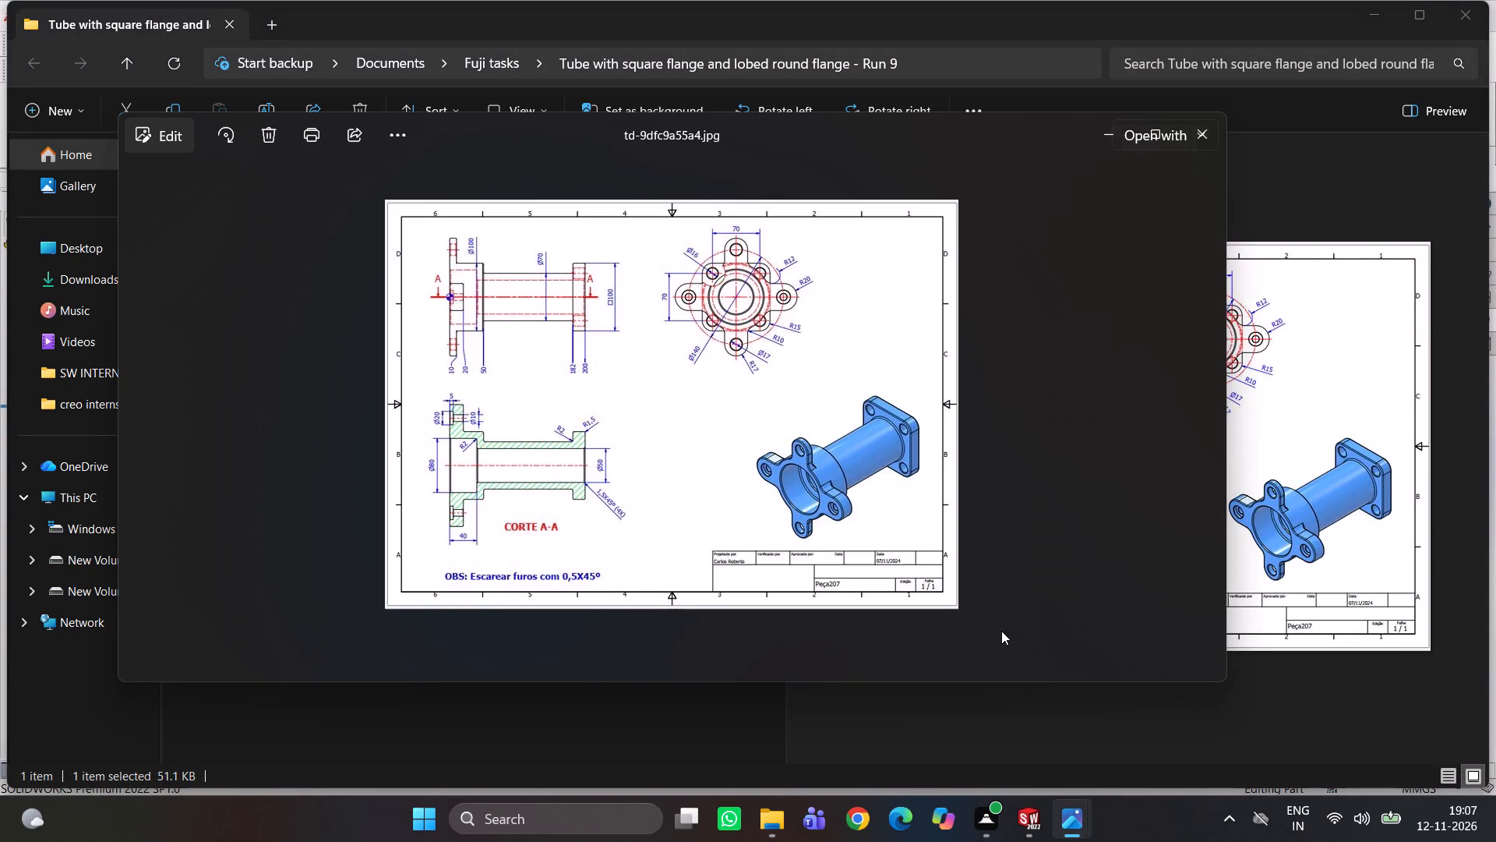
Switch to the empty Part8 in SolidWorks and start a sketch on the Front Plane.
left_click(1034, 820)
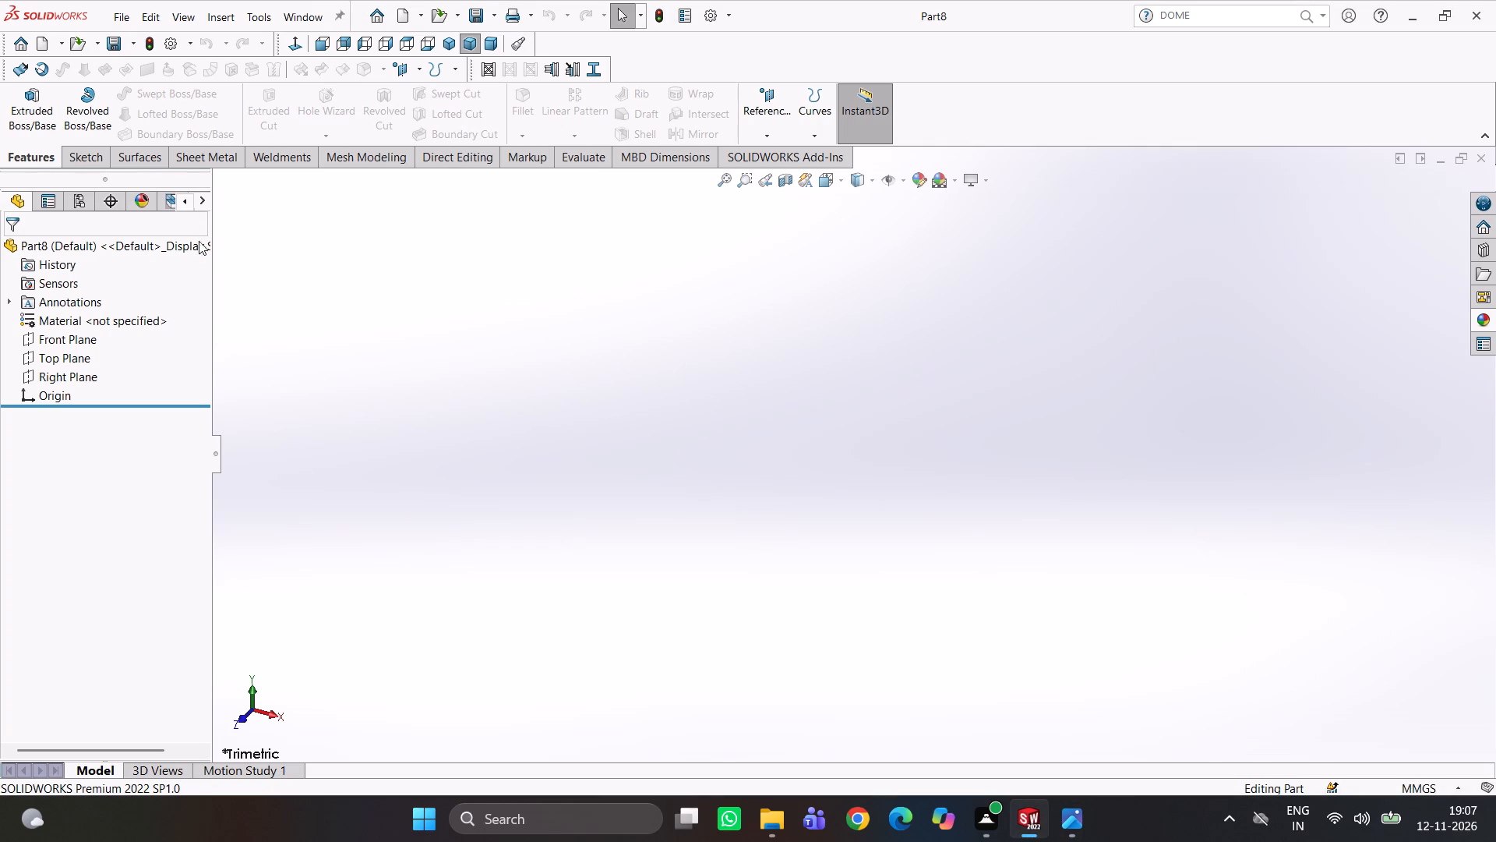
left_click(85, 335)
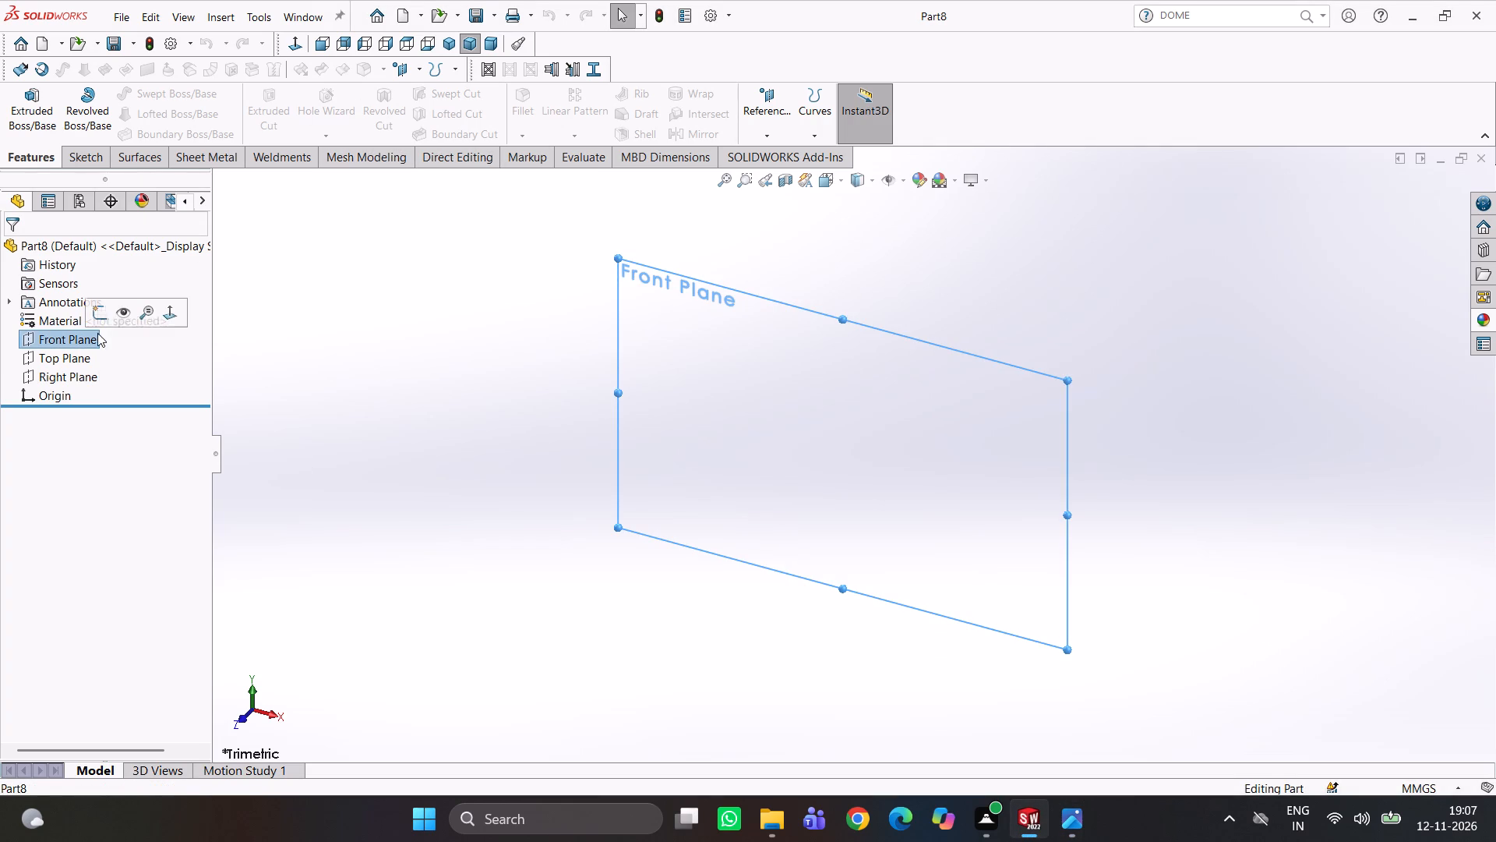
left_click(100, 315)
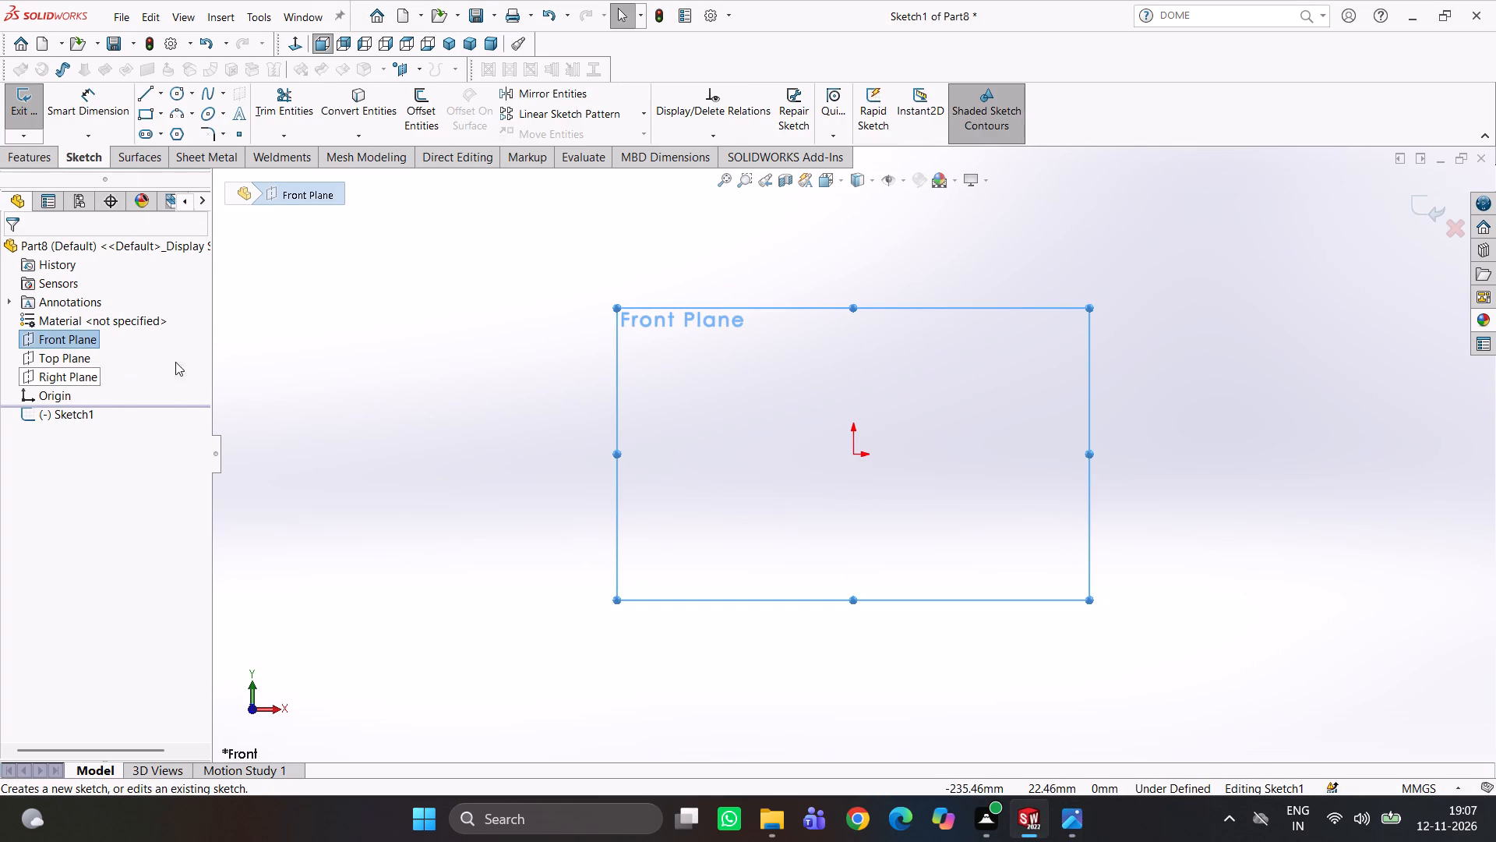
Close the old td-1ccdc2bf27.jpg image windows, check the tube drawing, and return to the sketch with no drawing tool active.
right_click_drag(422, 368, 676, 355)
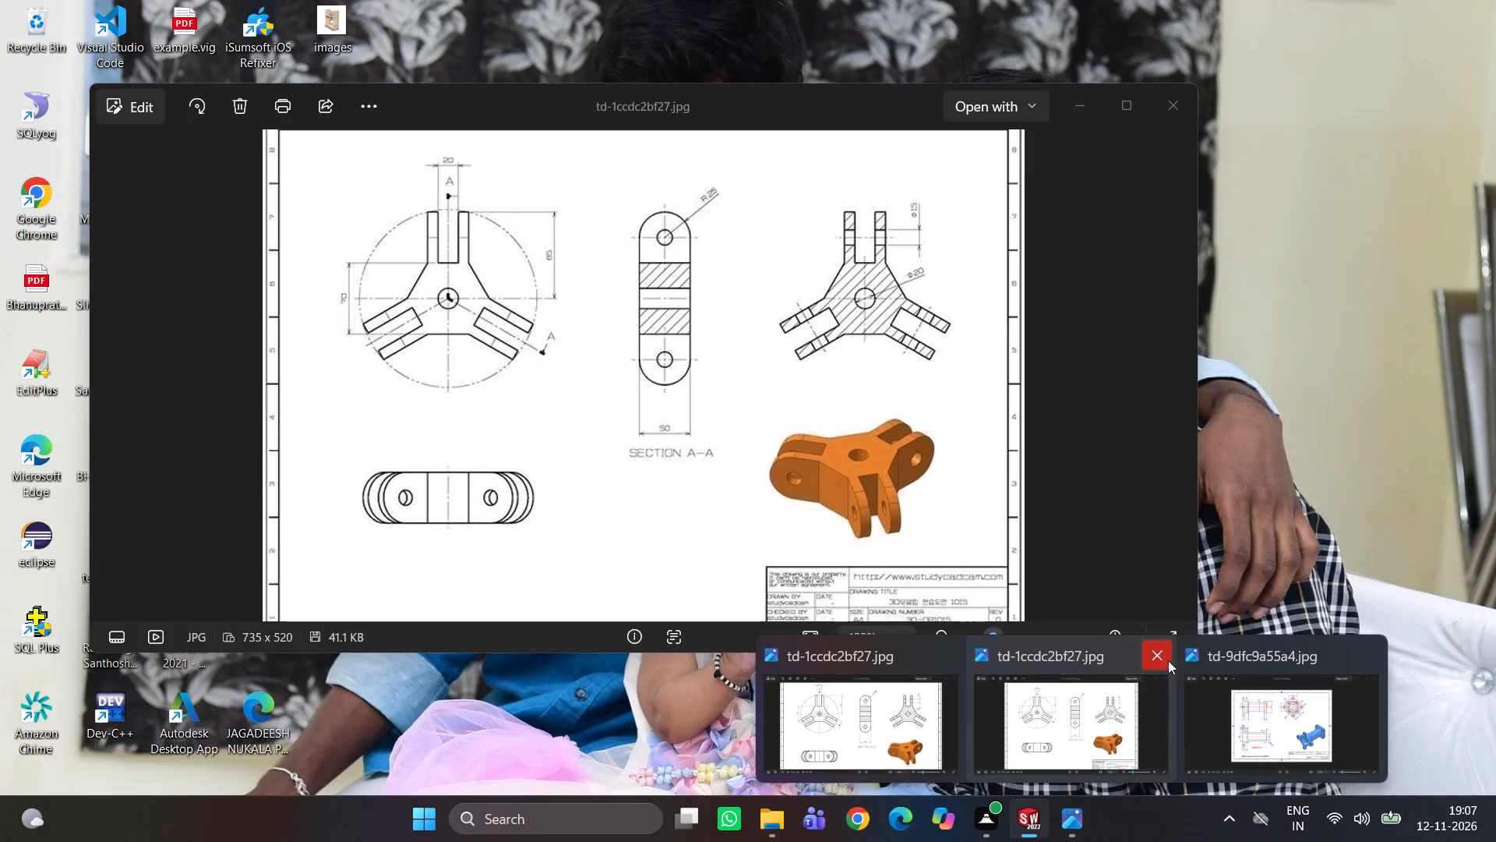
left_click(1168, 660)
left_click(1046, 648)
left_click(1070, 699)
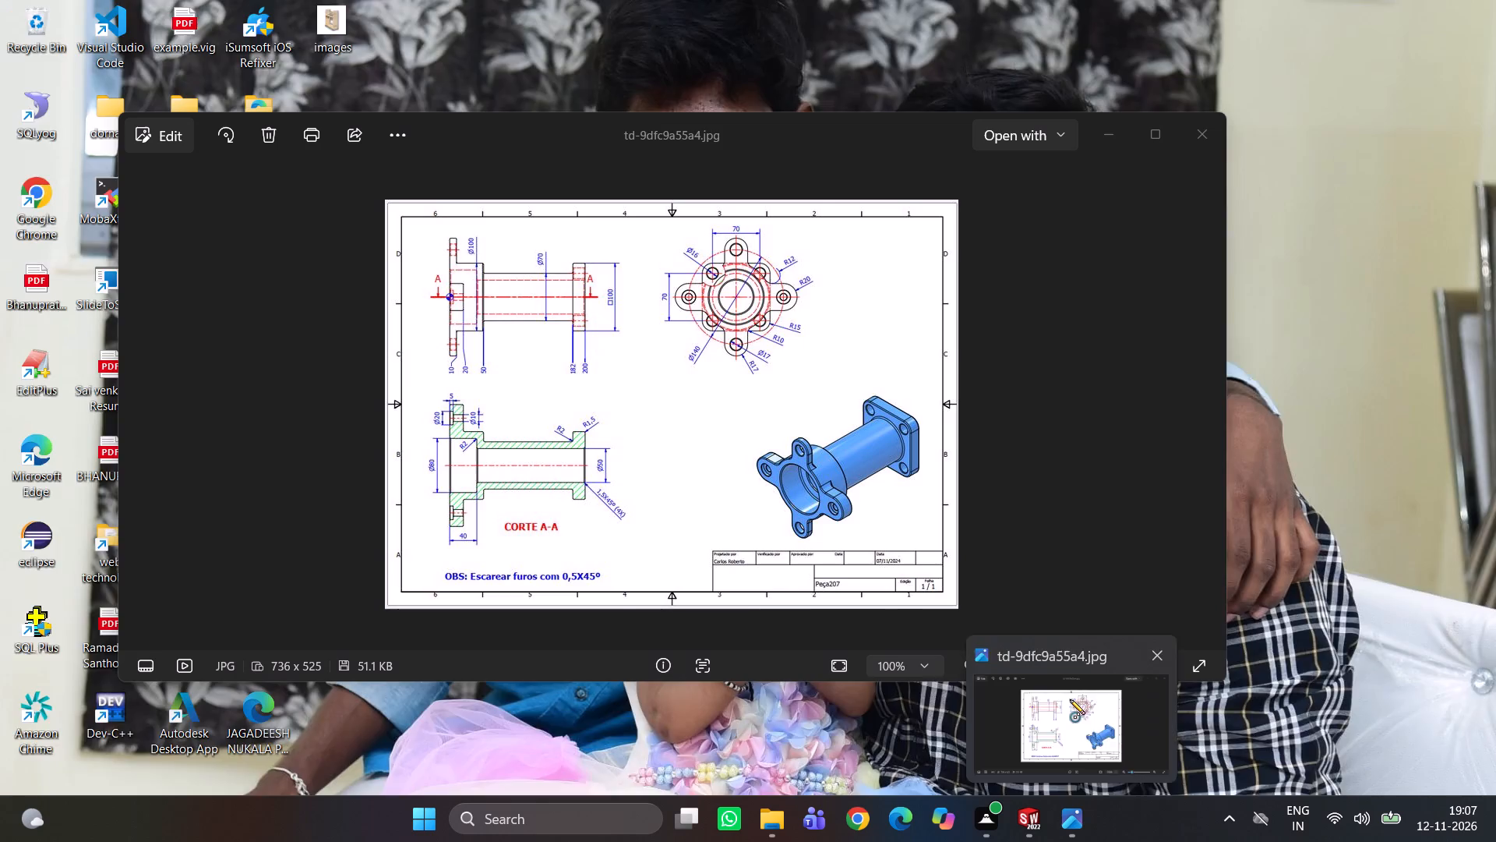
scroll(591, 470, "down", 2)
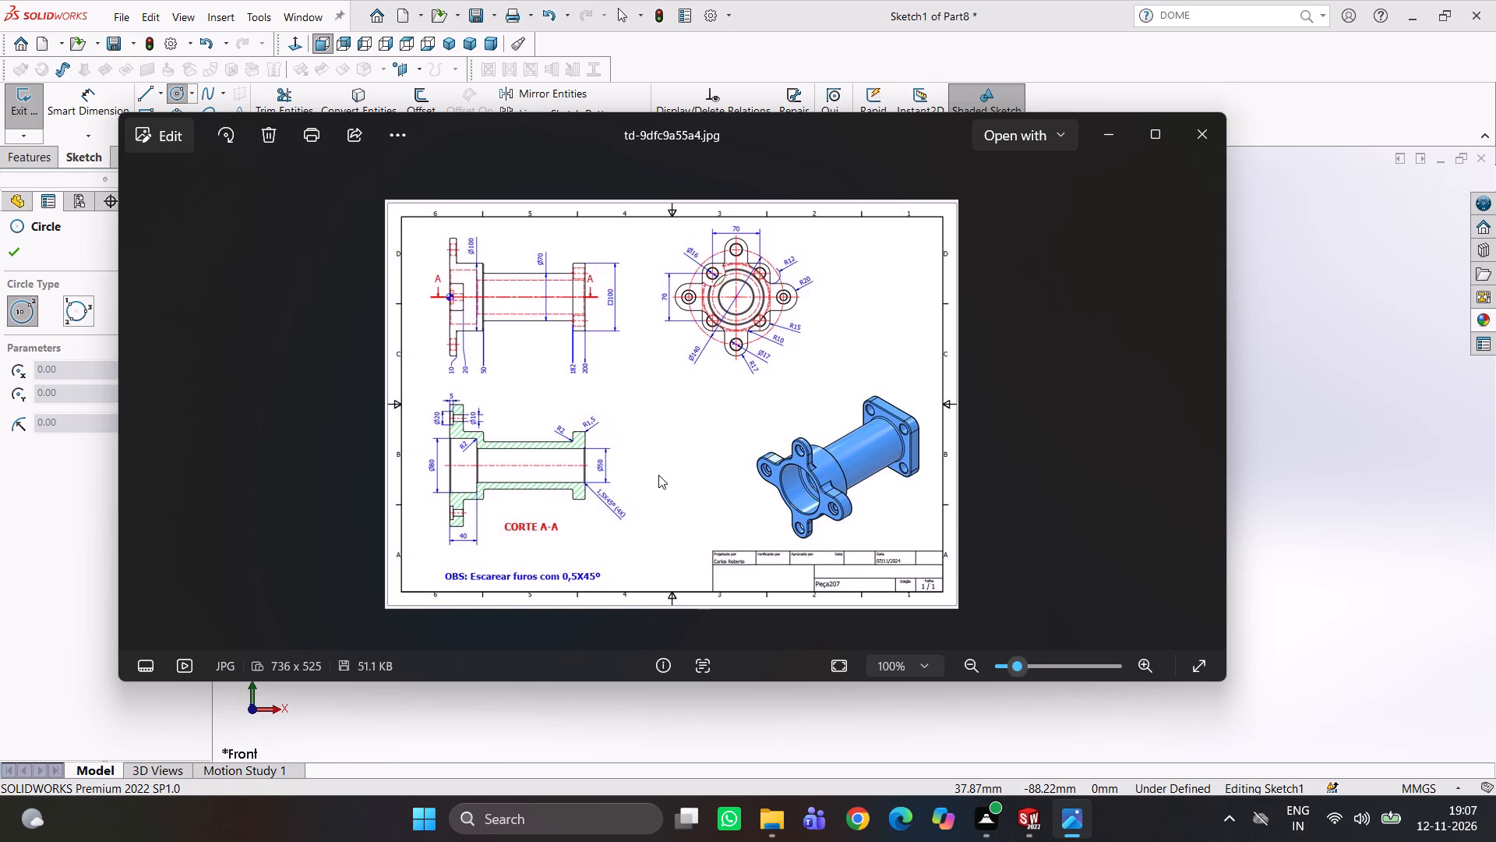
left_click(1368, 523)
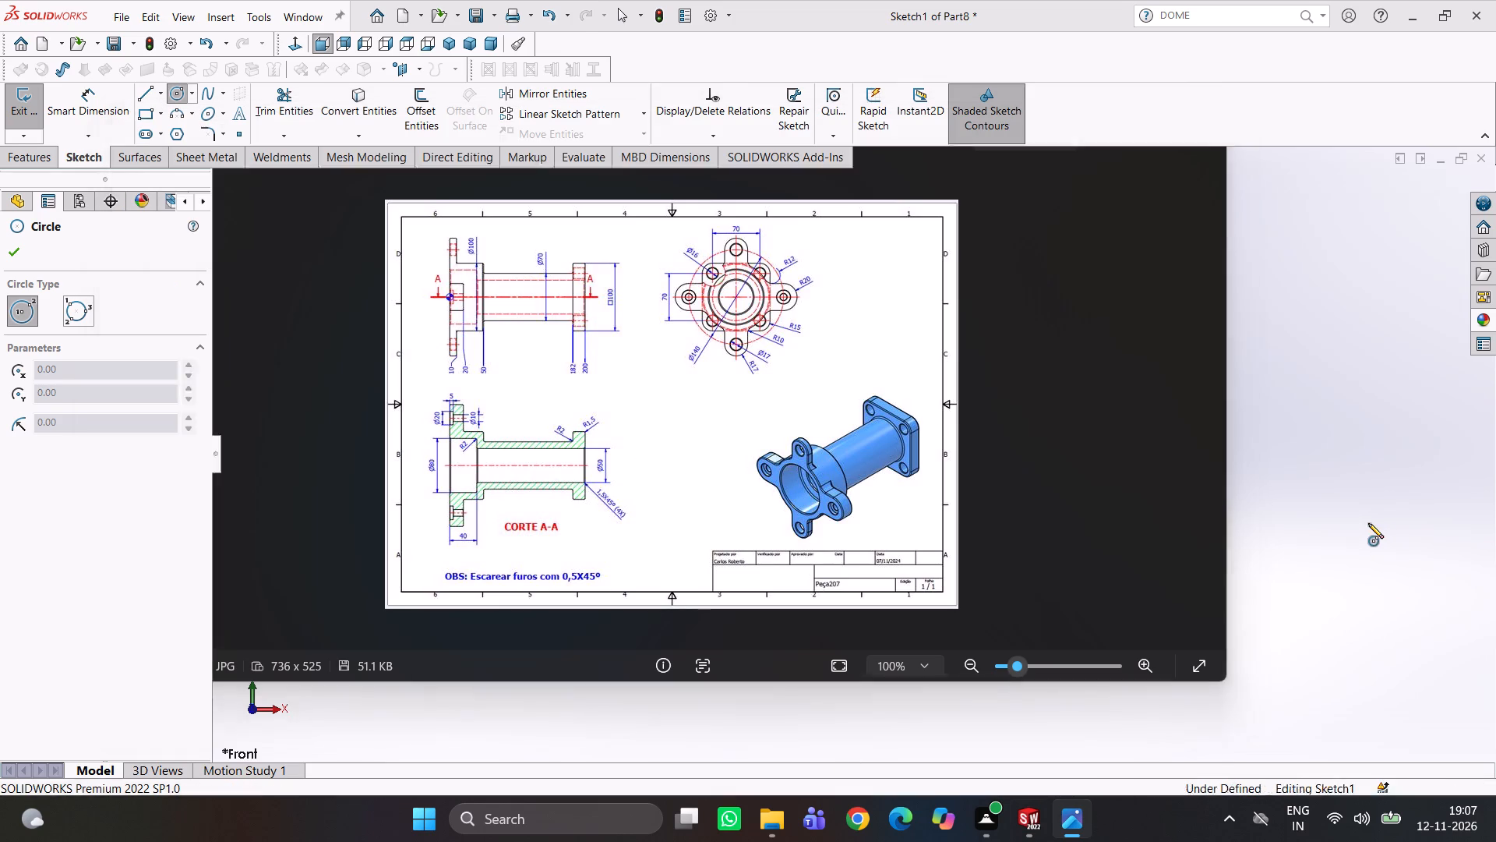
key("Escape")
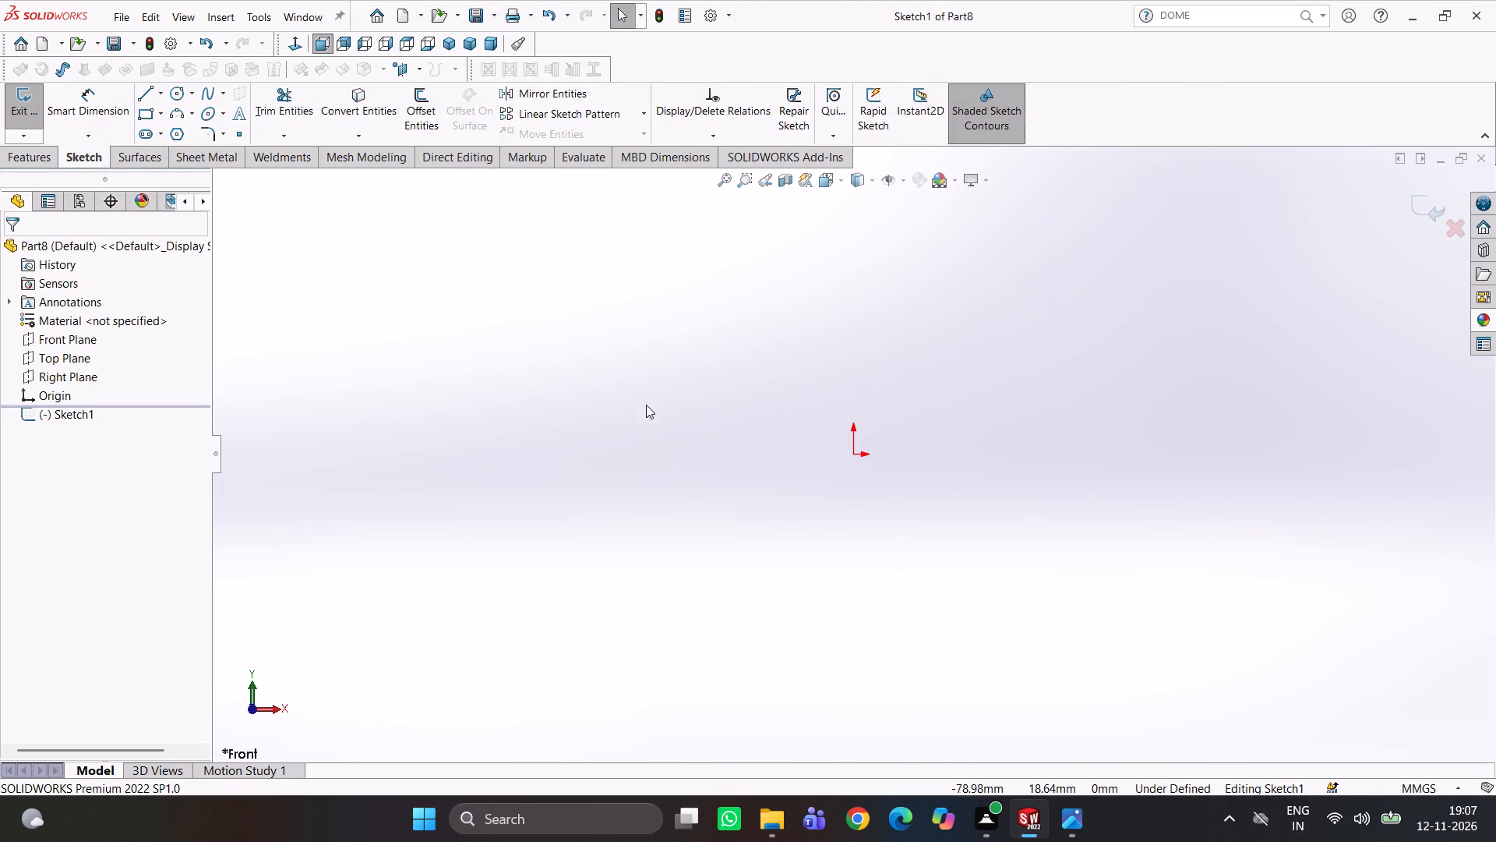
Sketch a horizontal line about 164 mm long from the origin in the negative X direction and make it construction geometry.
right_click_drag(672, 402, 404, 387)
left_click(854, 451)
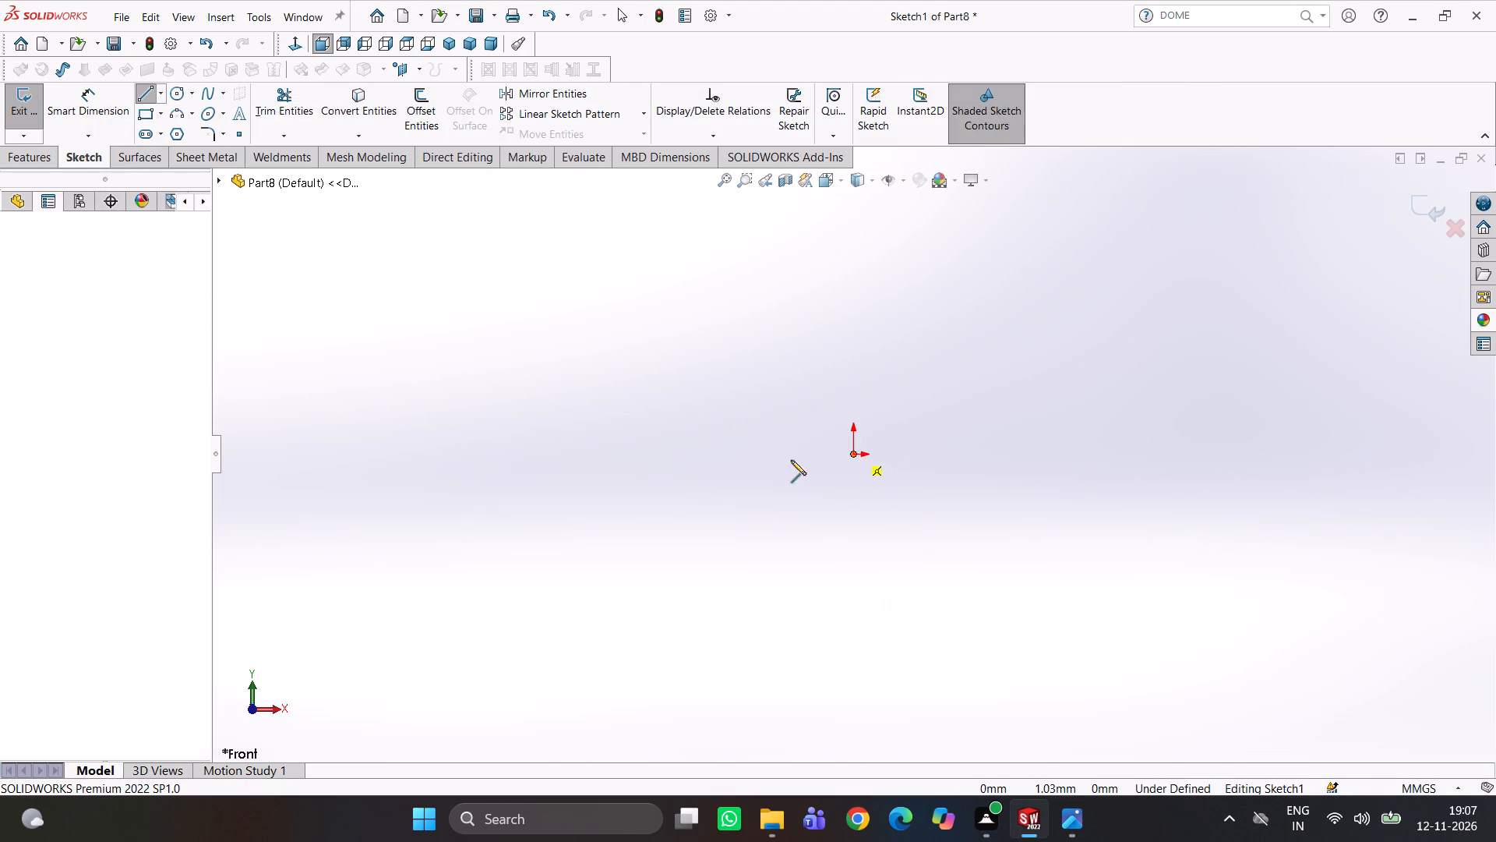
left_click(417, 458)
right_click(524, 378)
left_click(552, 356)
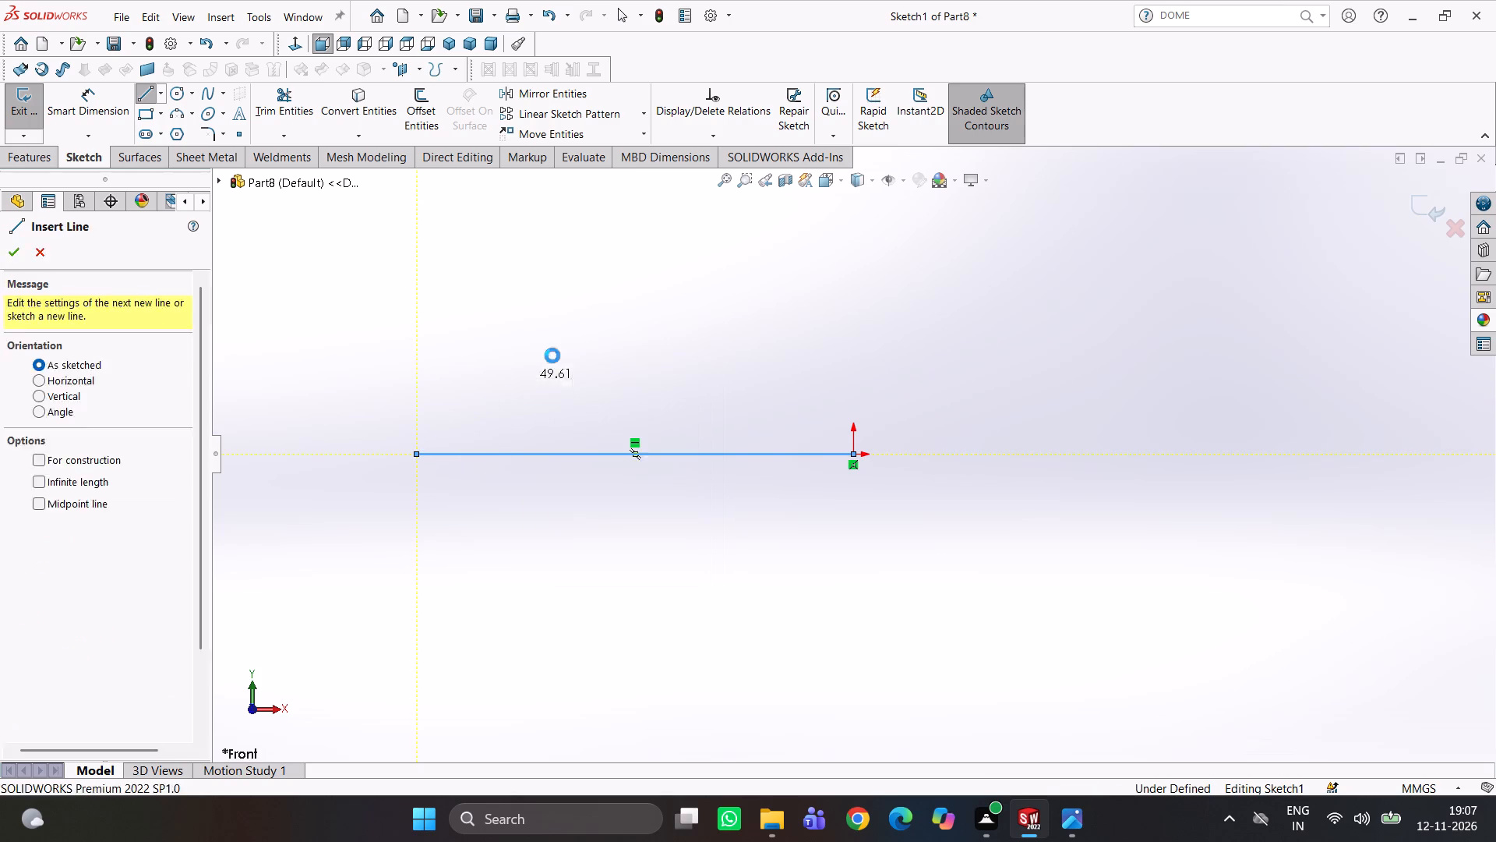
left_click(556, 497)
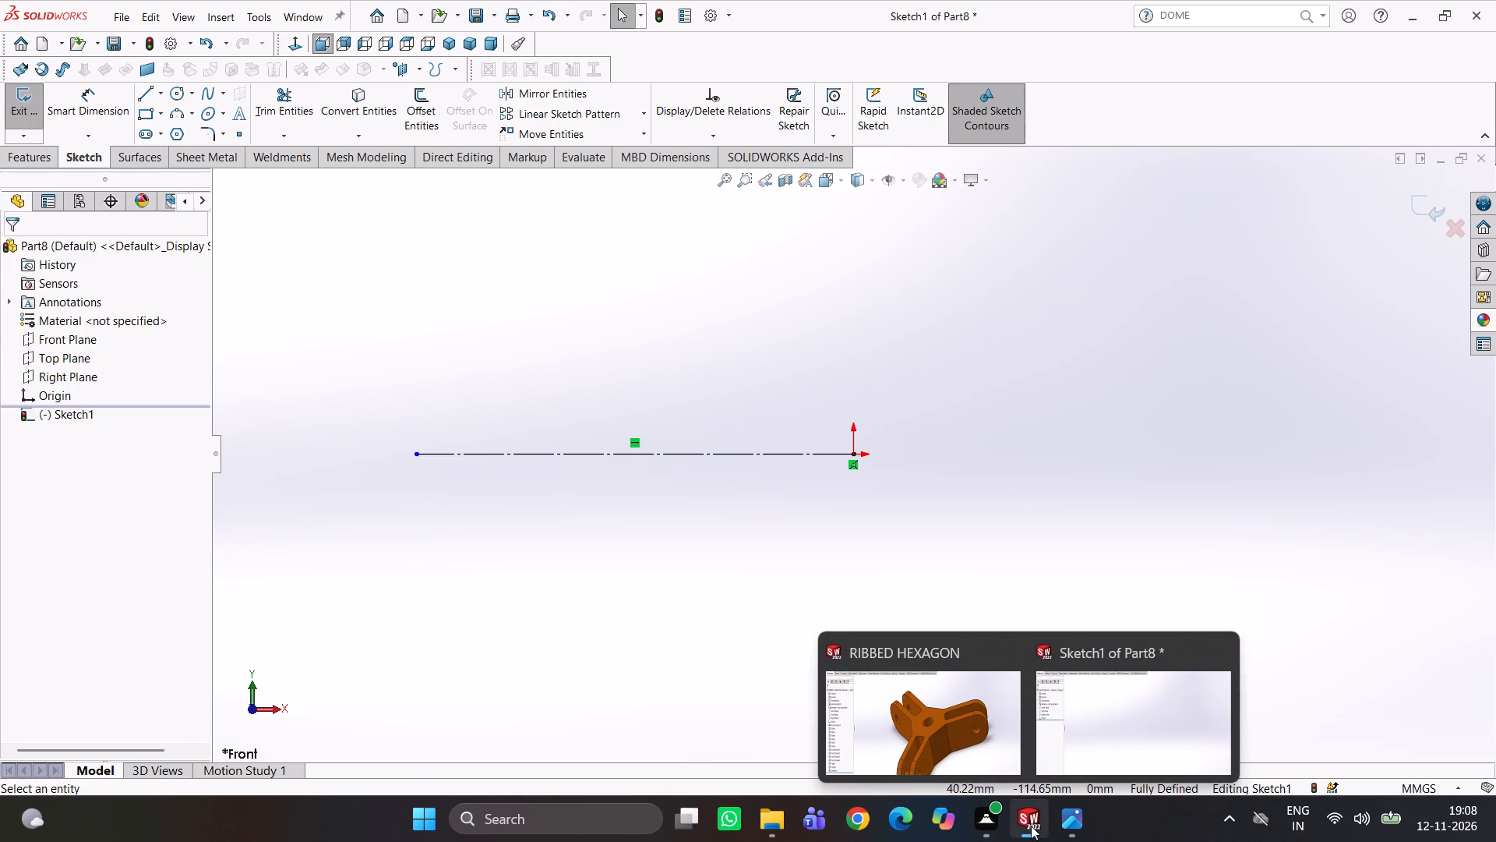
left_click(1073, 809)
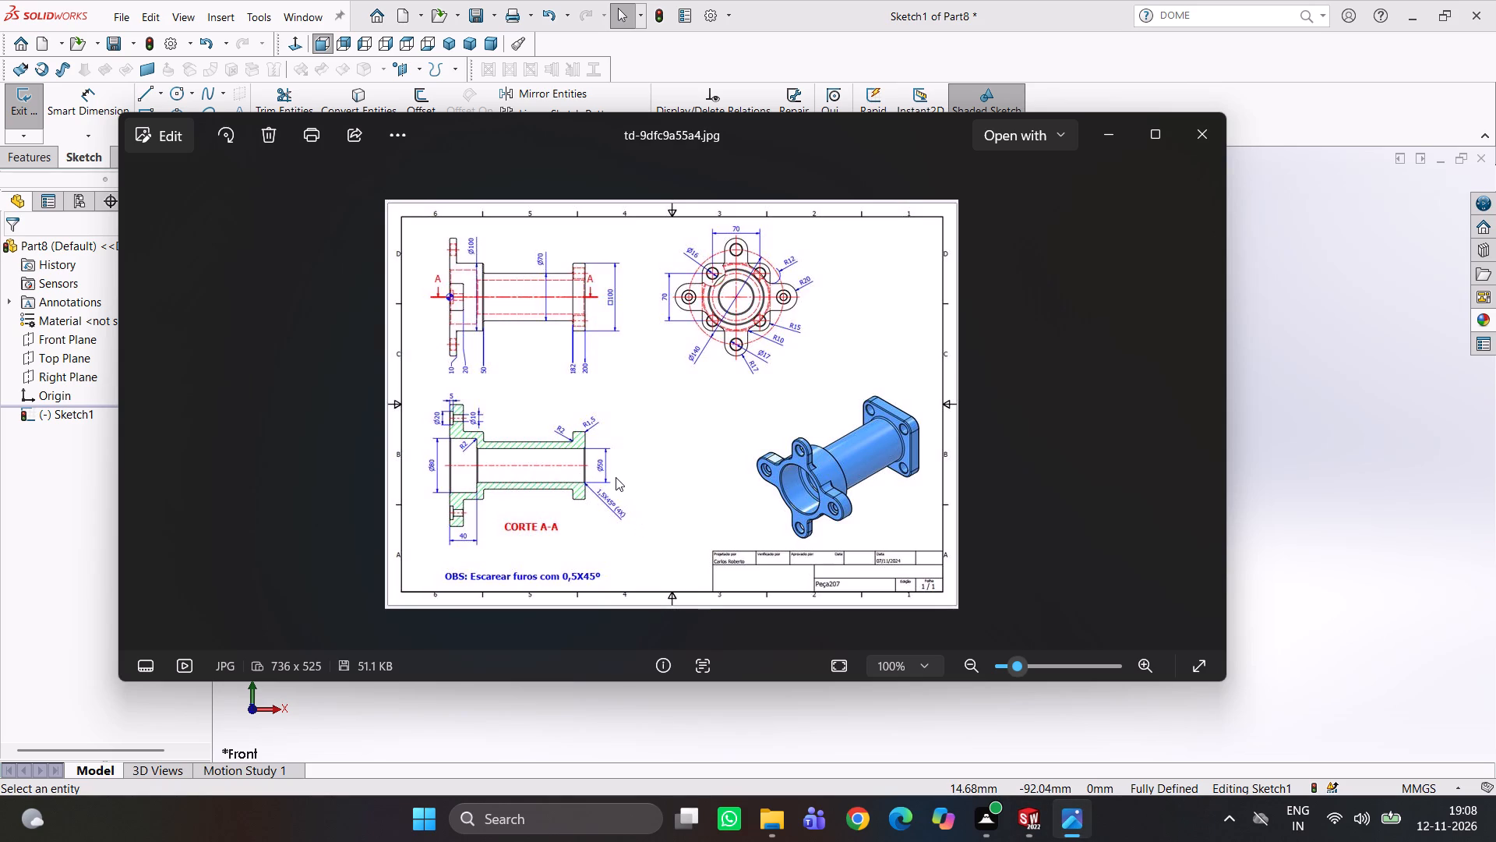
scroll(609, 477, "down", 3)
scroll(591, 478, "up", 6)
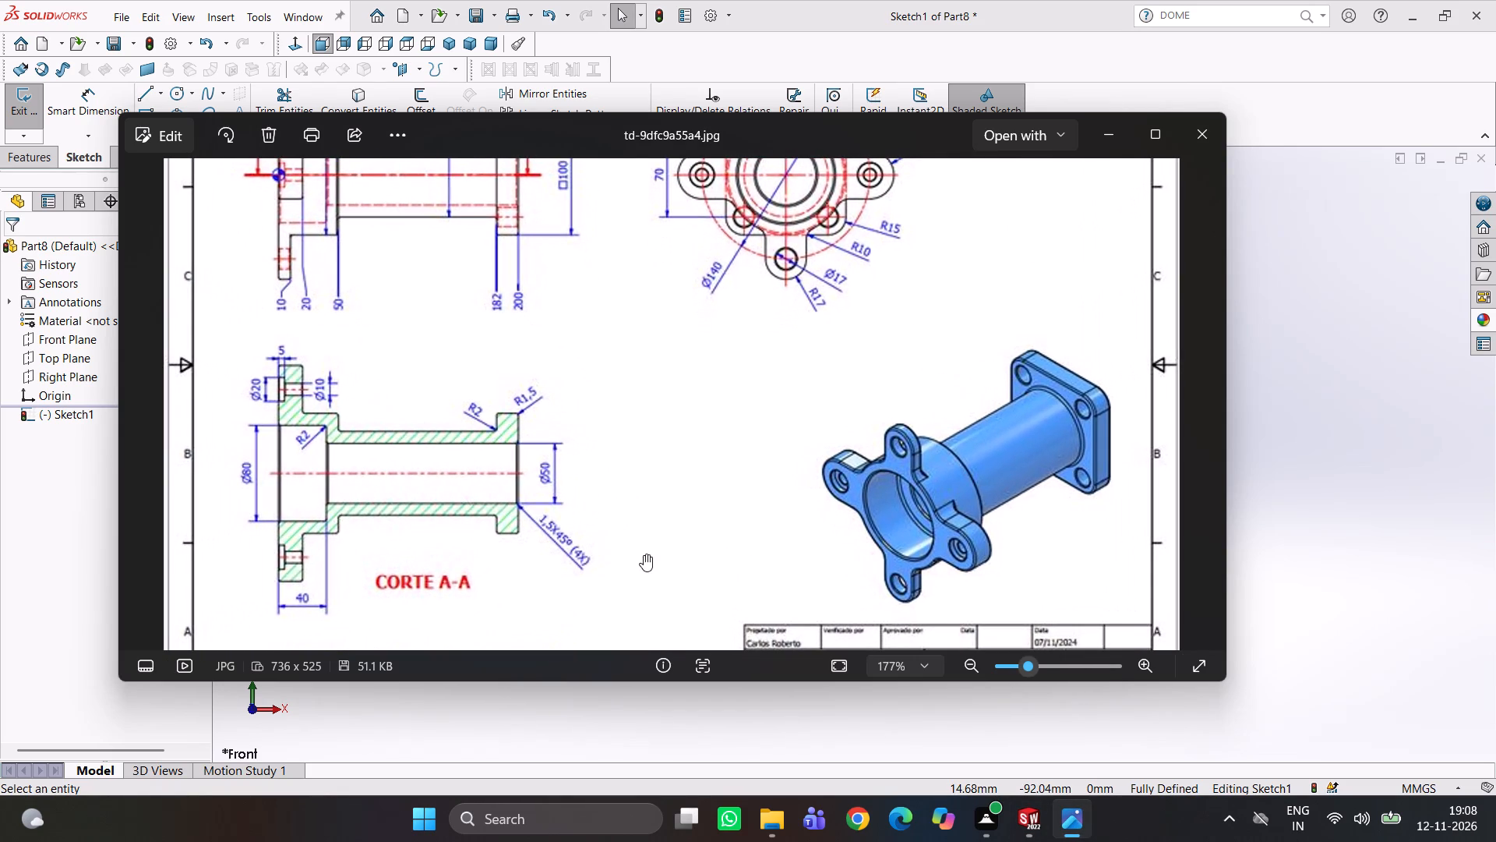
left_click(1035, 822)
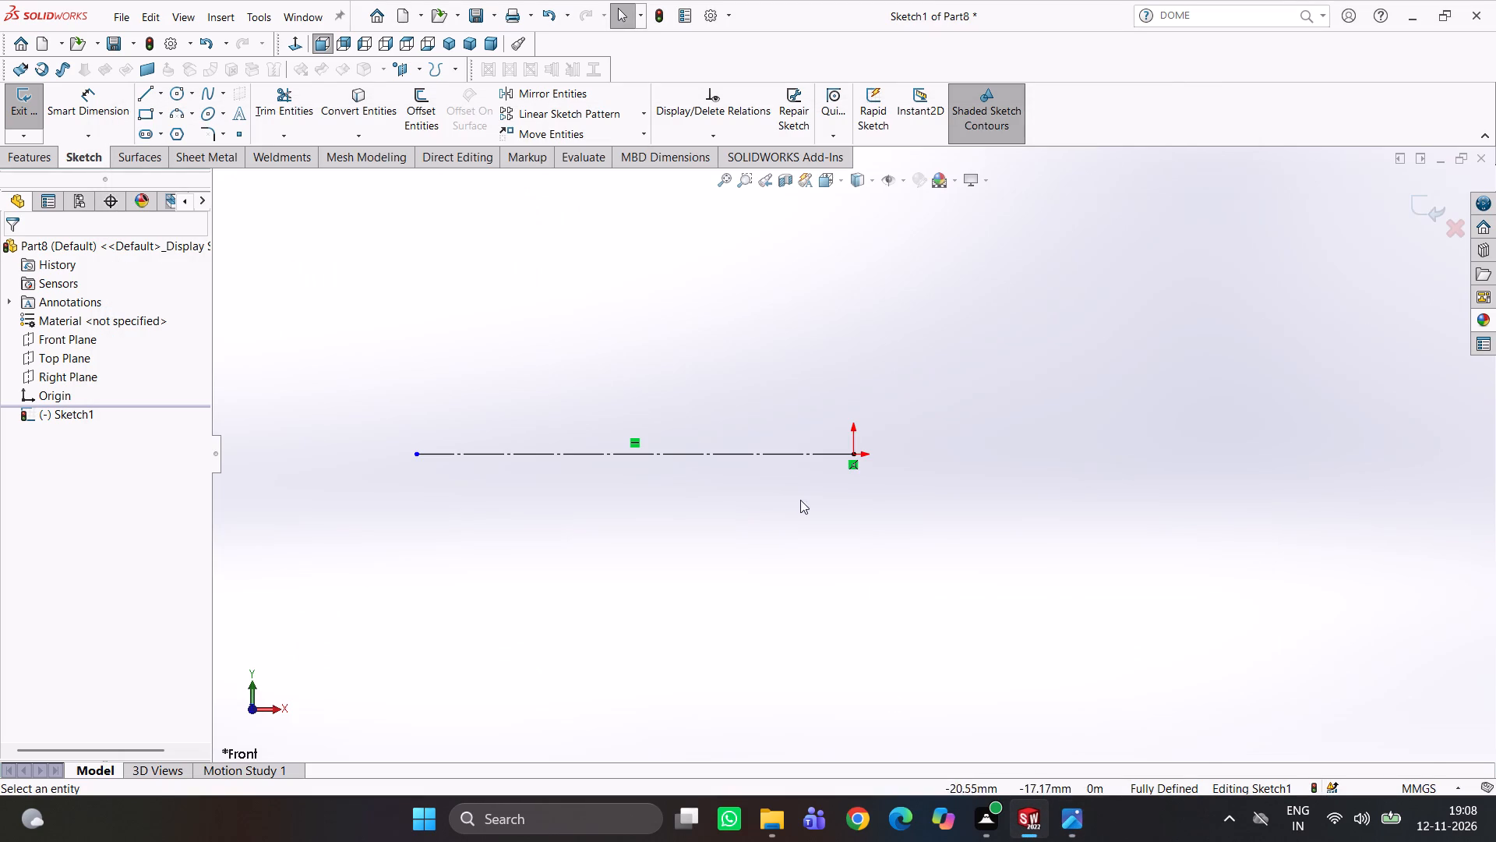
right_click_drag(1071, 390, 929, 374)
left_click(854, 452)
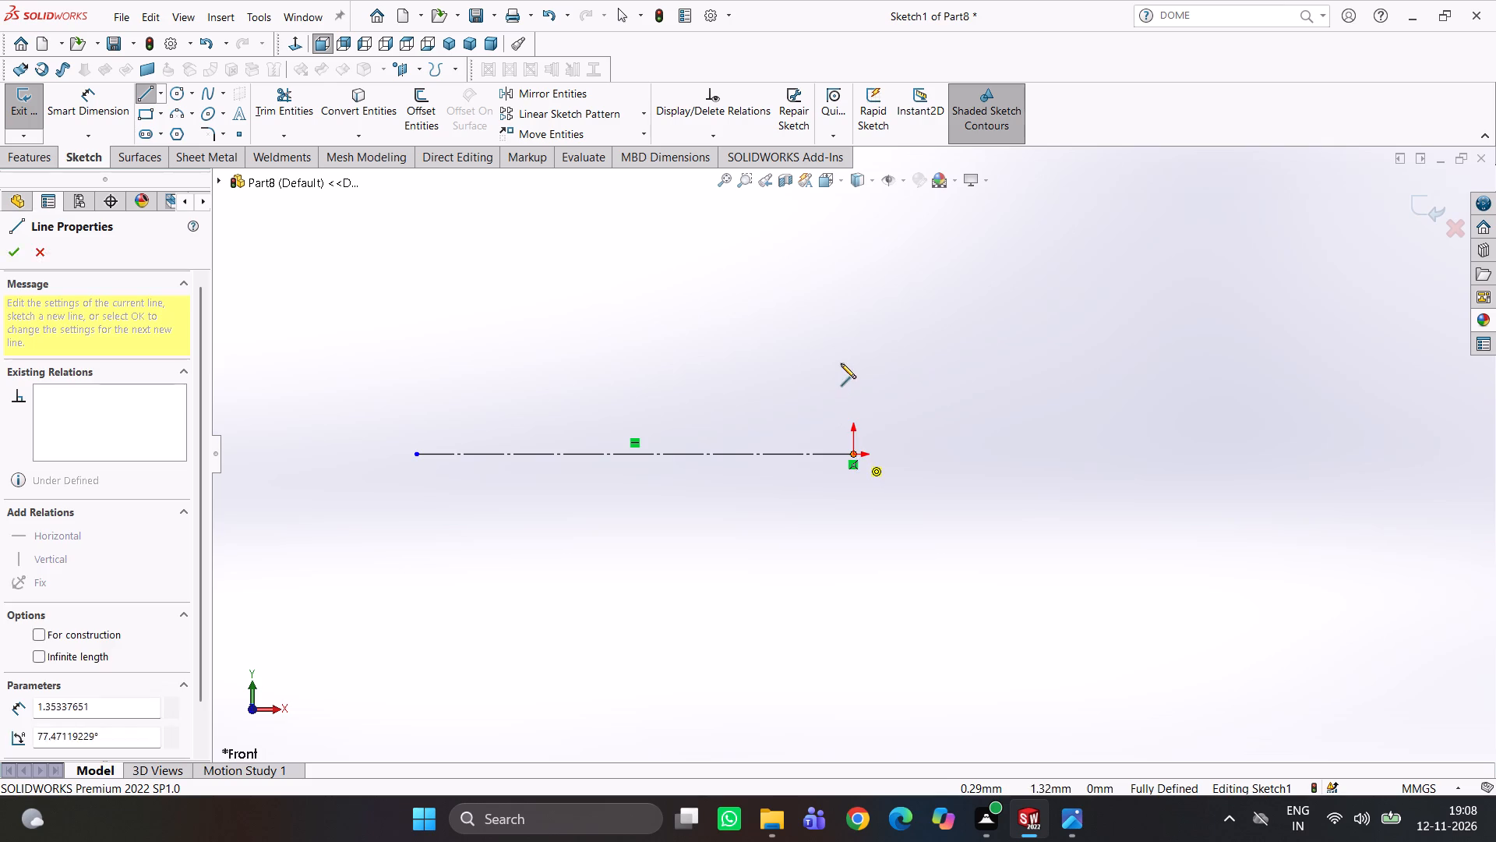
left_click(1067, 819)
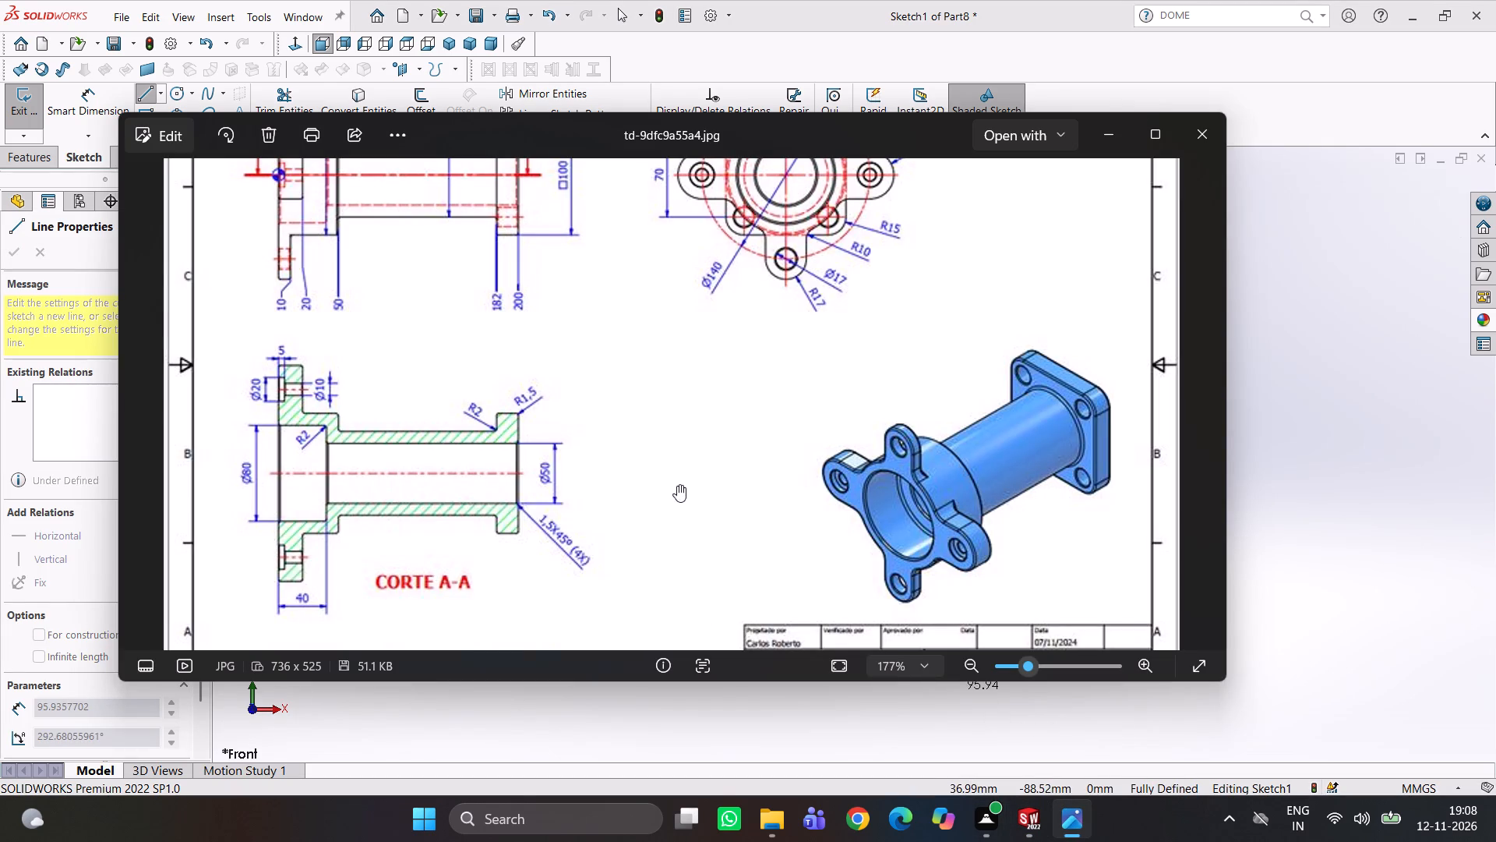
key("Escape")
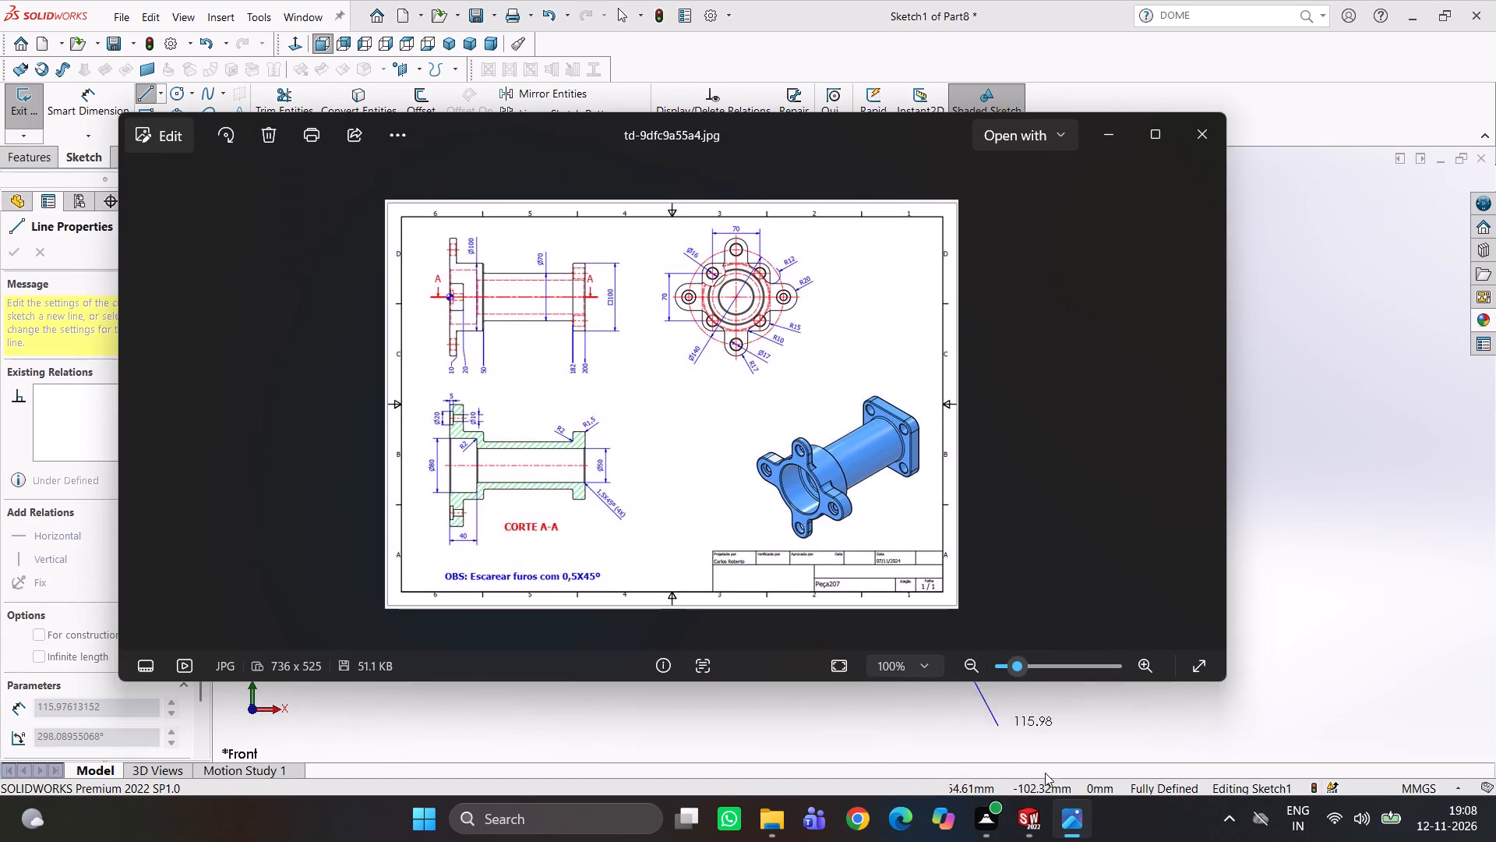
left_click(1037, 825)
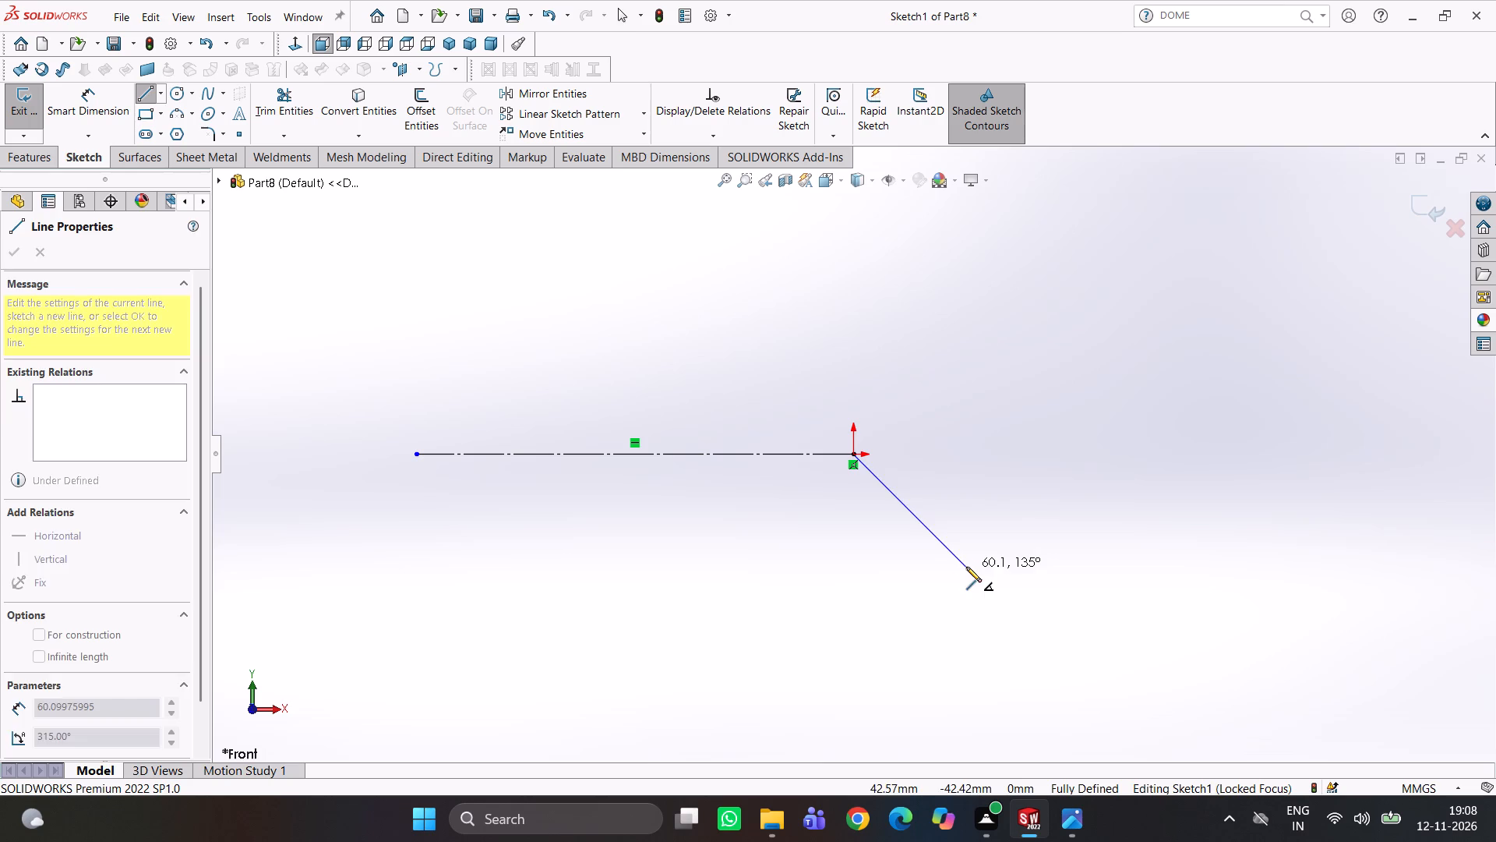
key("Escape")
Sketch connected profile lines above the origin: vertical about 10 mm, horizontal about 6 mm, down about 5 mm, and horizontal tube line about 121 mm.
right_click_drag(1105, 403, 925, 393)
scroll(851, 394, "down", 3)
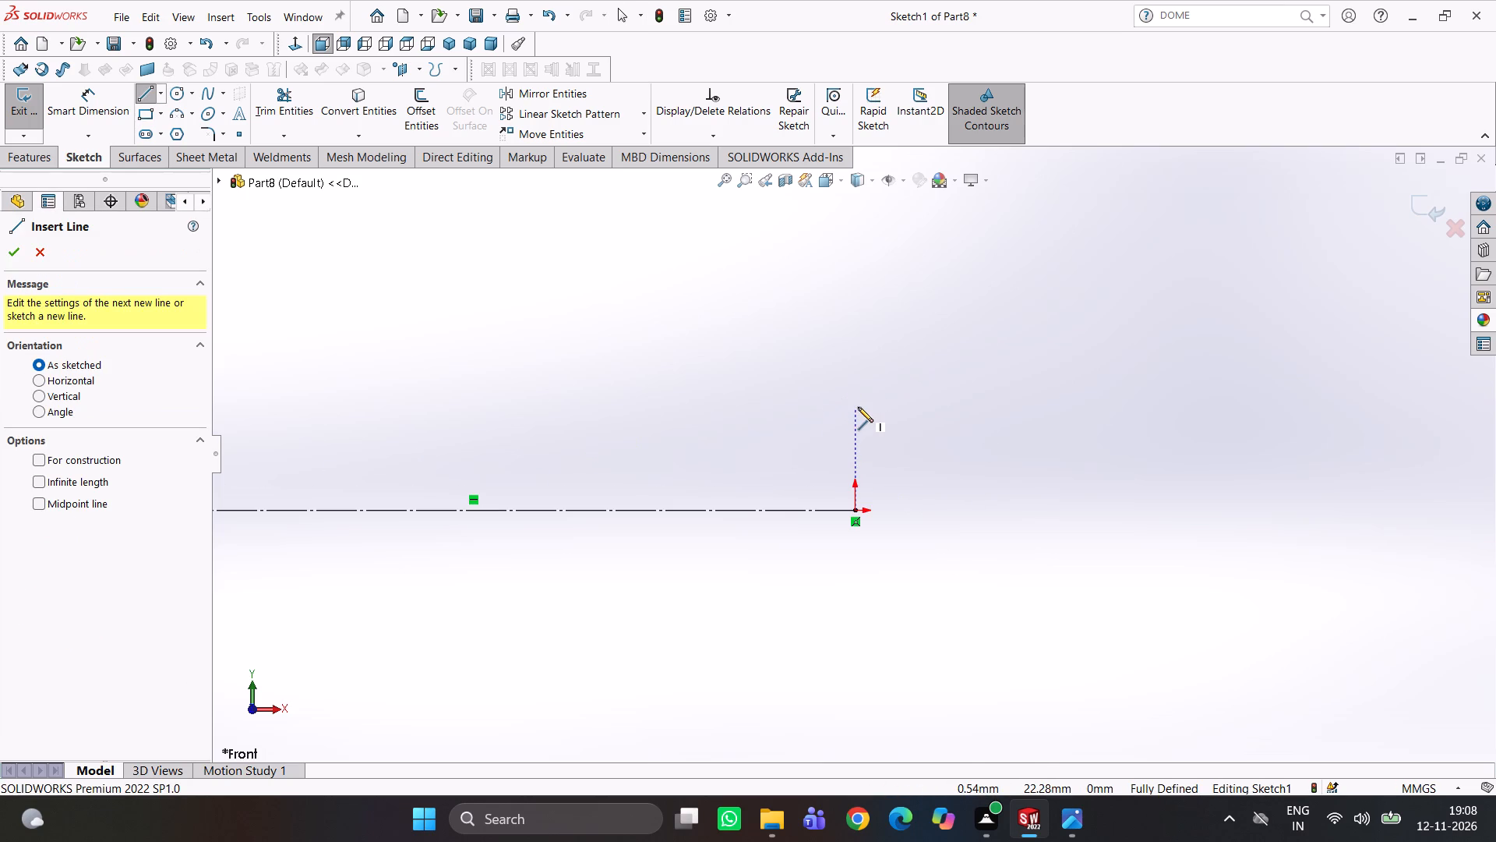
left_click(856, 404)
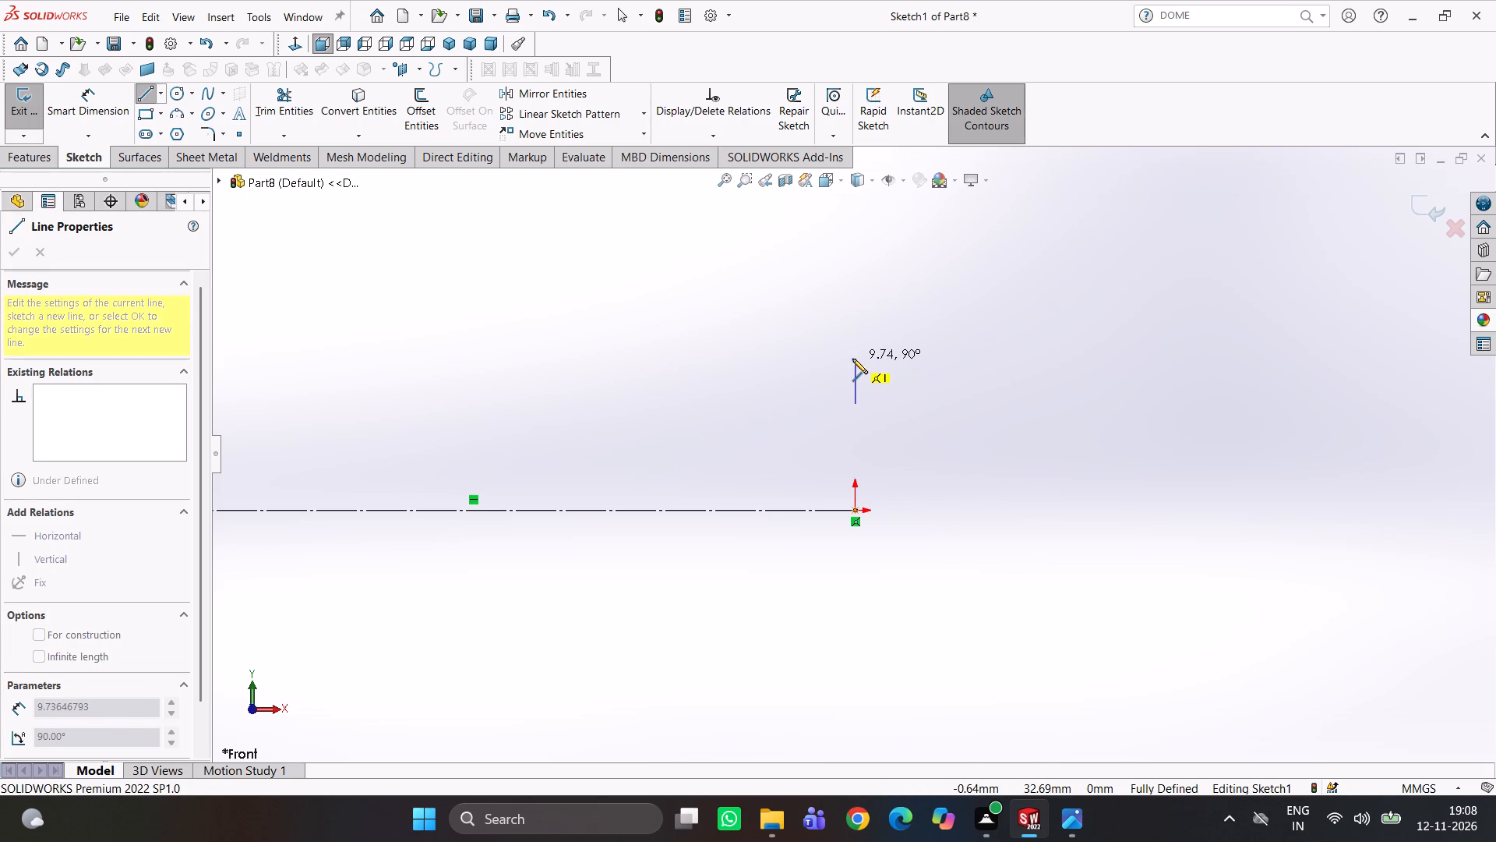
left_click(852, 359)
left_click(1064, 819)
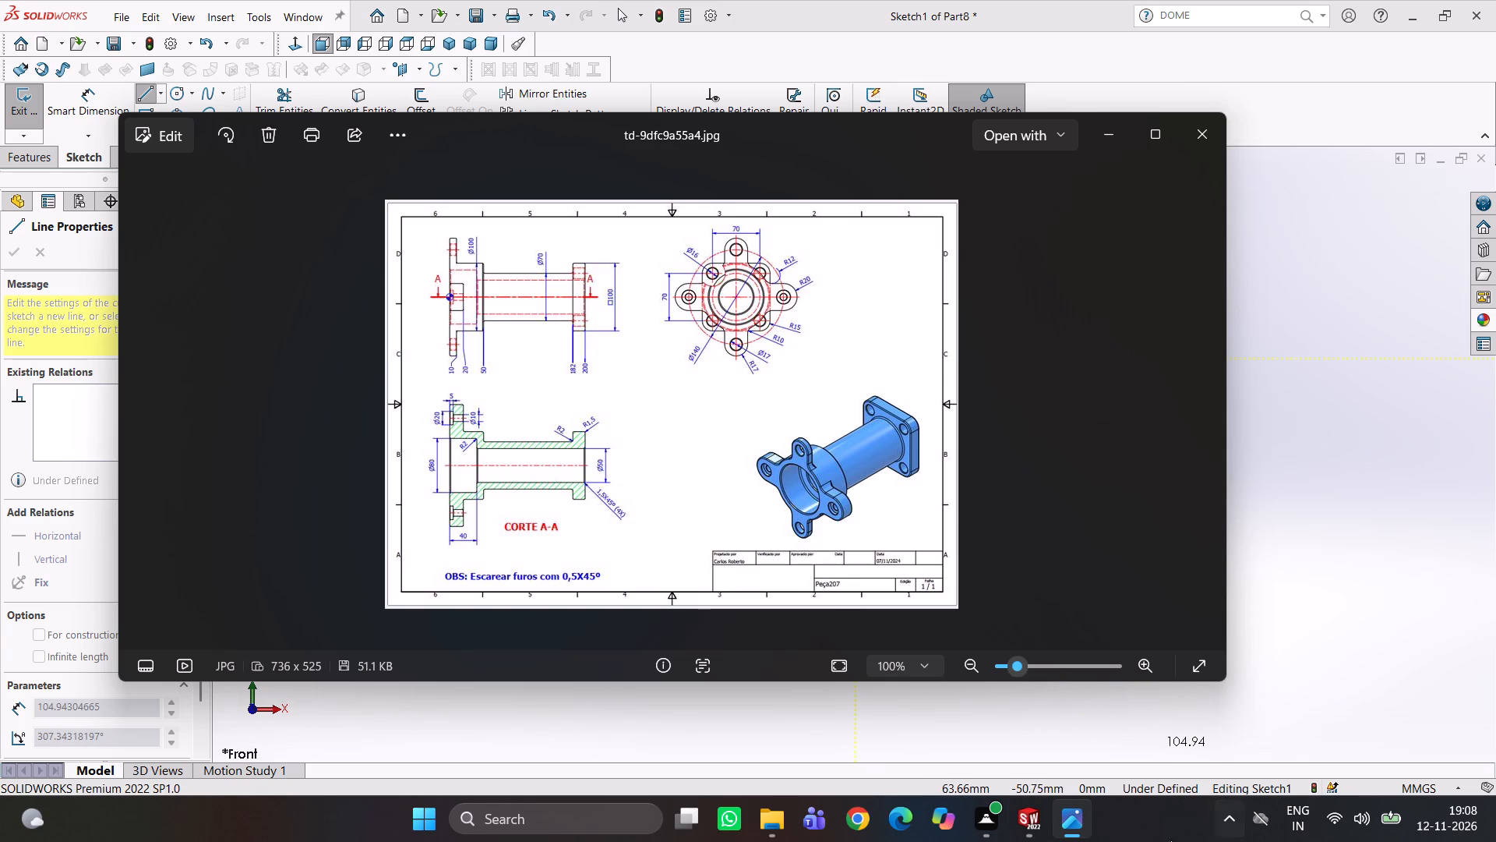
left_click(1032, 812)
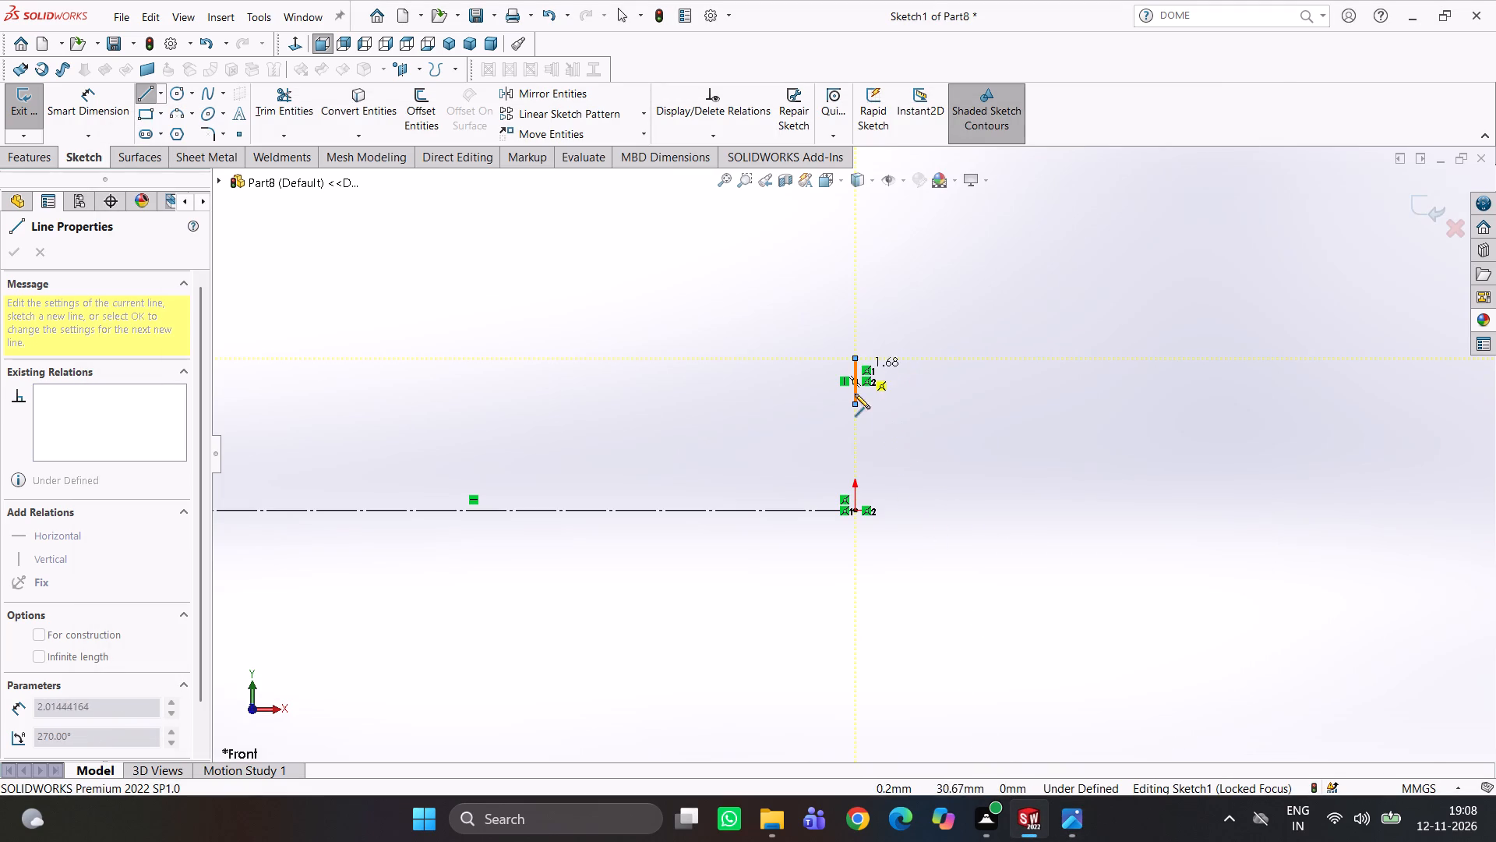
left_click(824, 360)
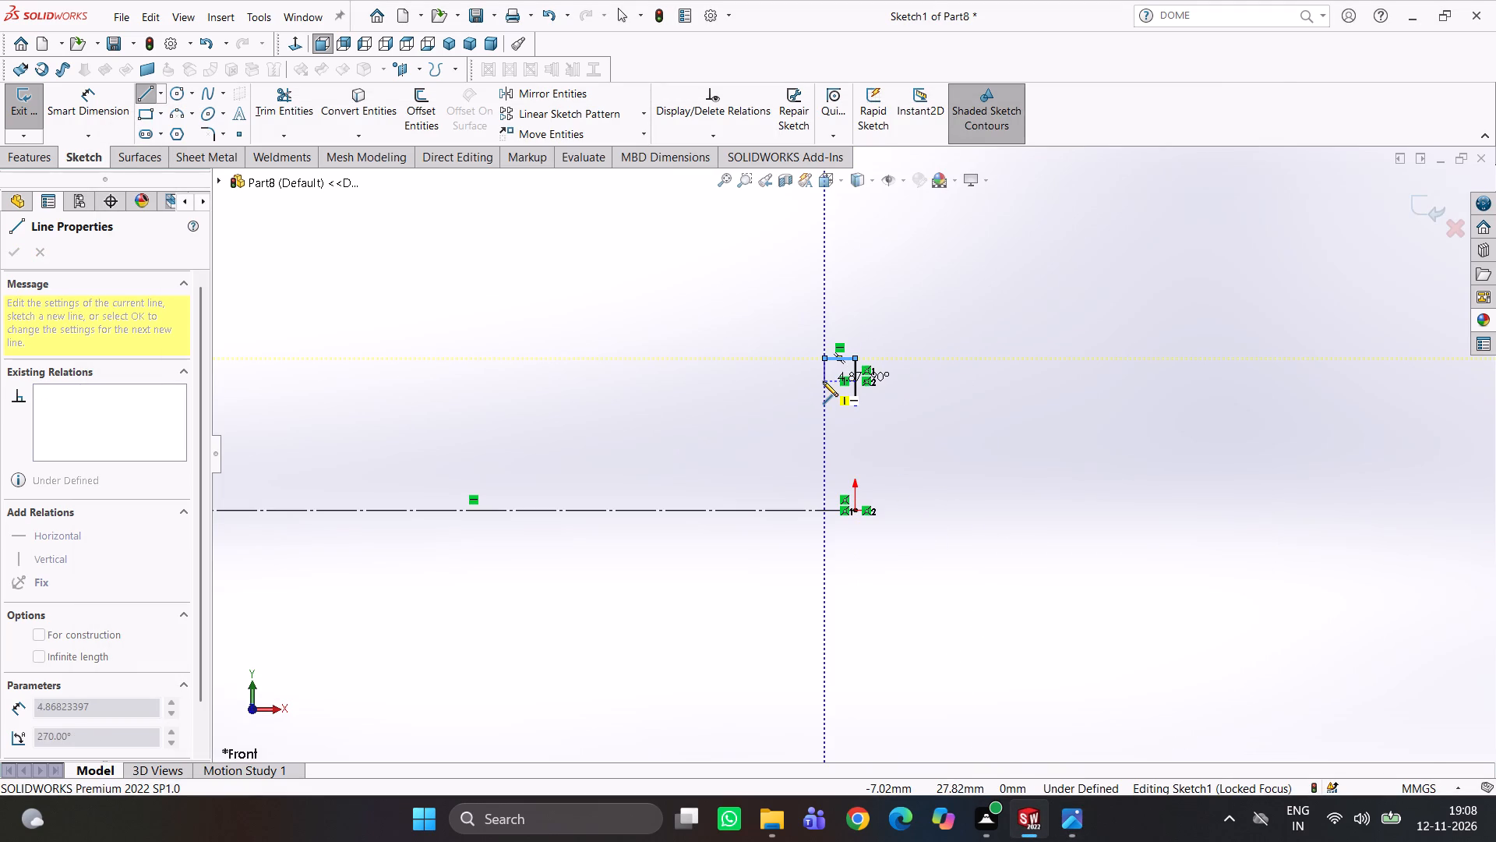
left_click(823, 381)
scroll(672, 387, "up", 2)
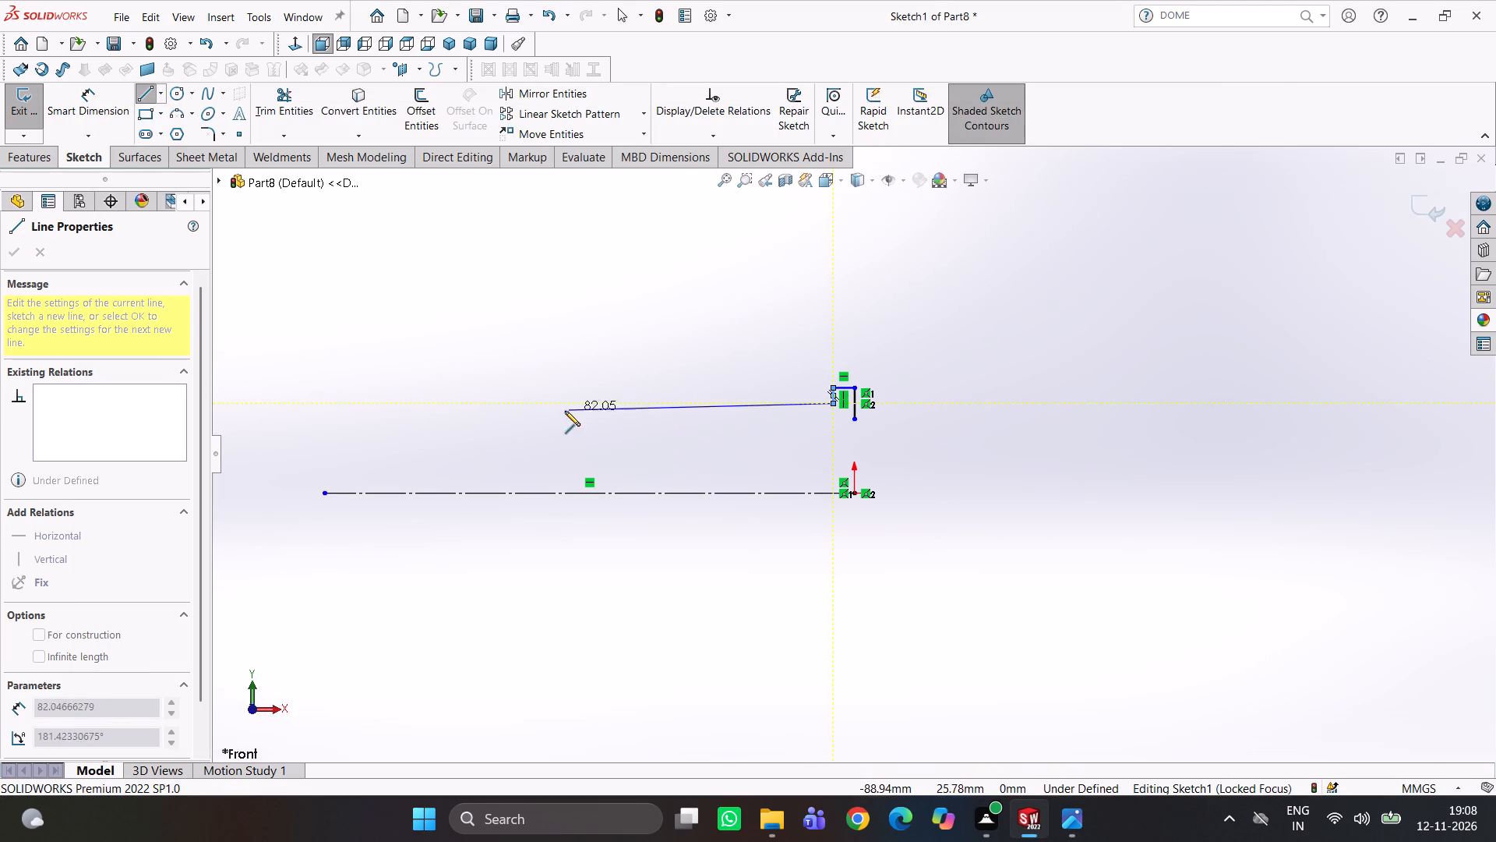
left_click(444, 405)
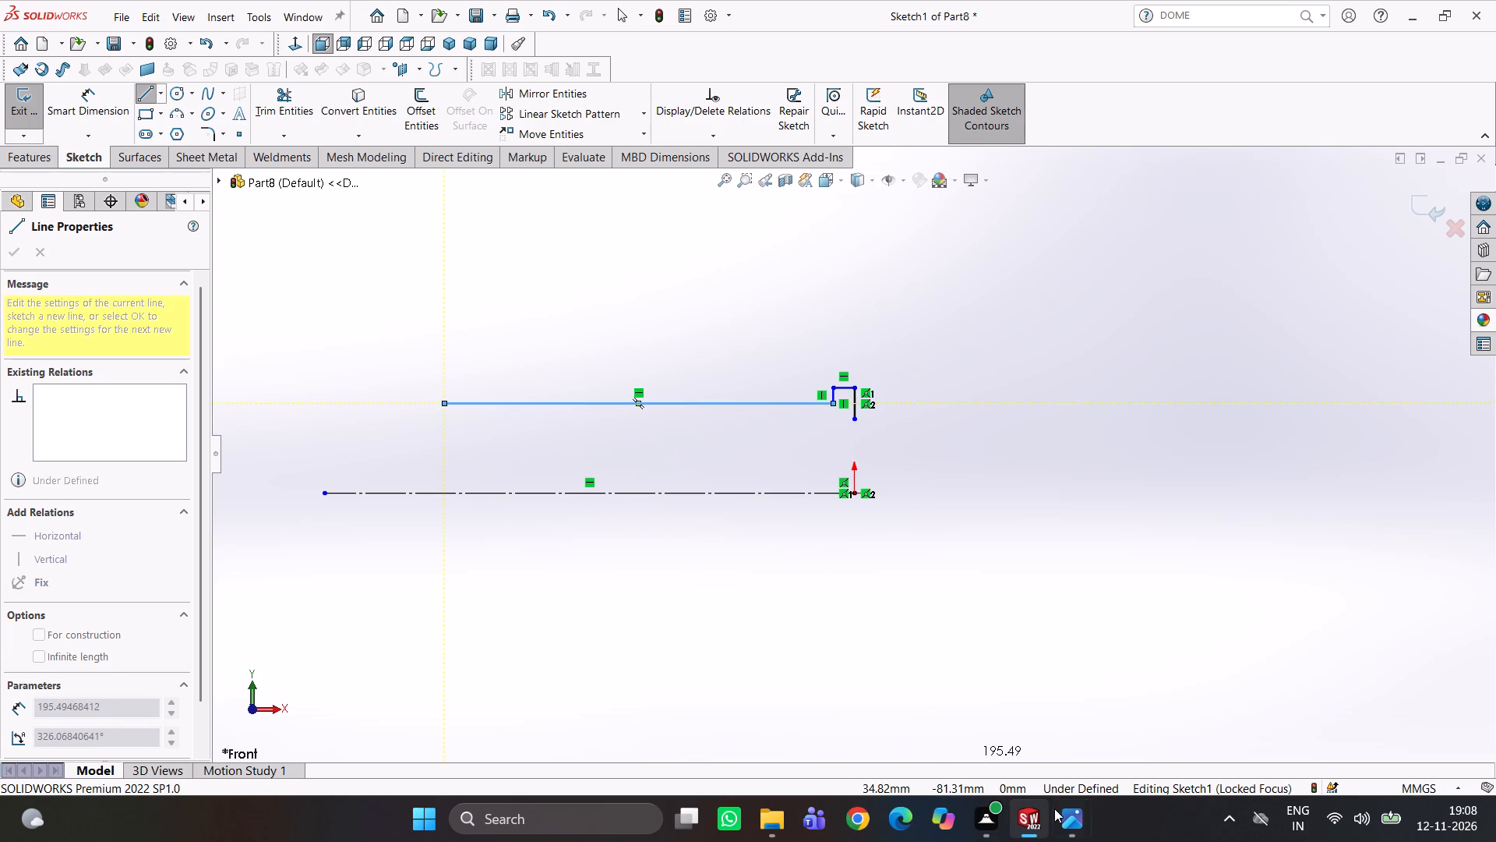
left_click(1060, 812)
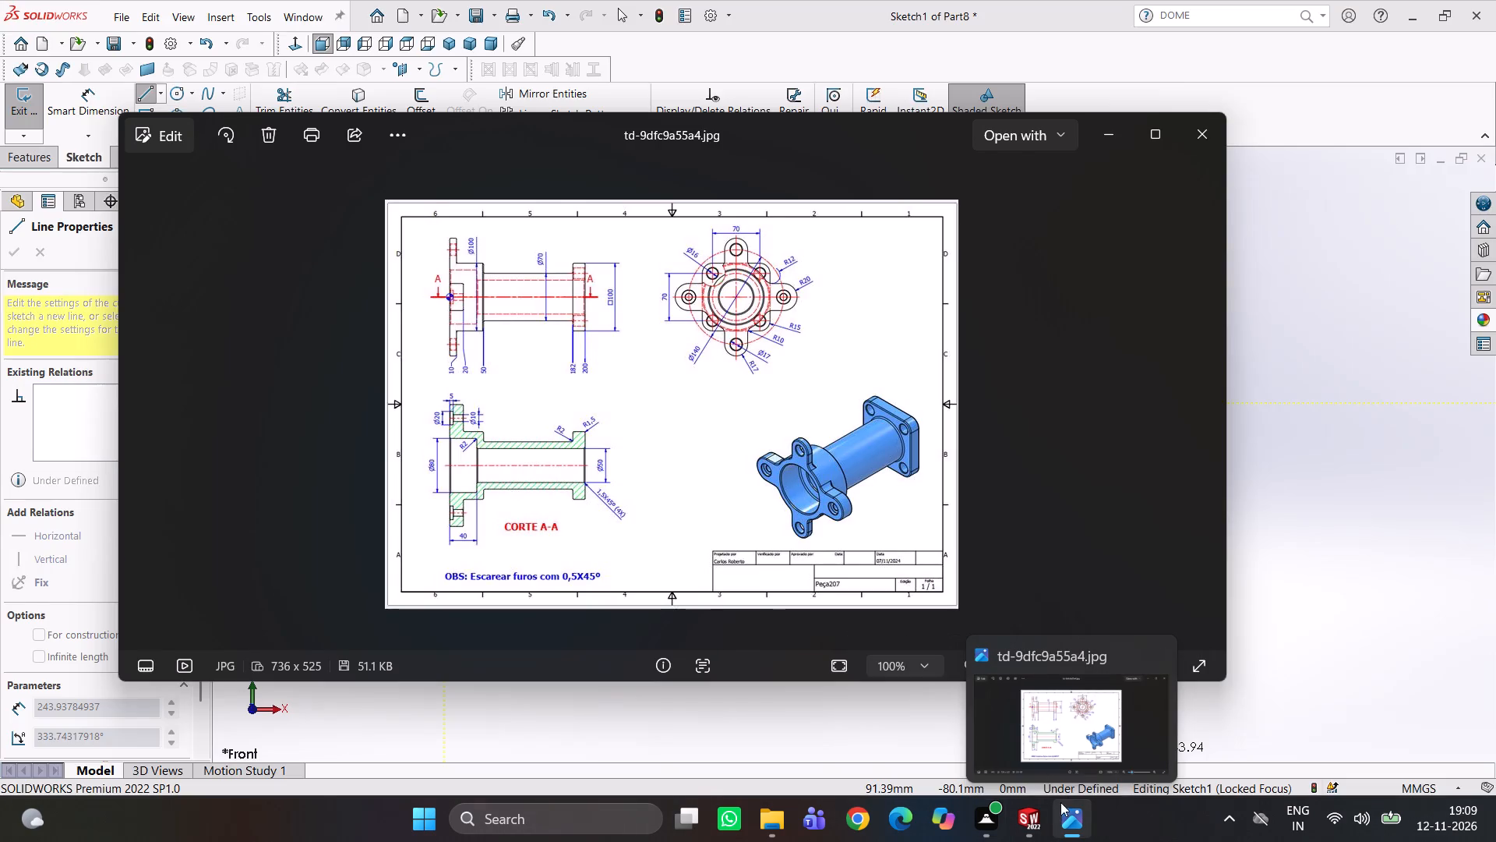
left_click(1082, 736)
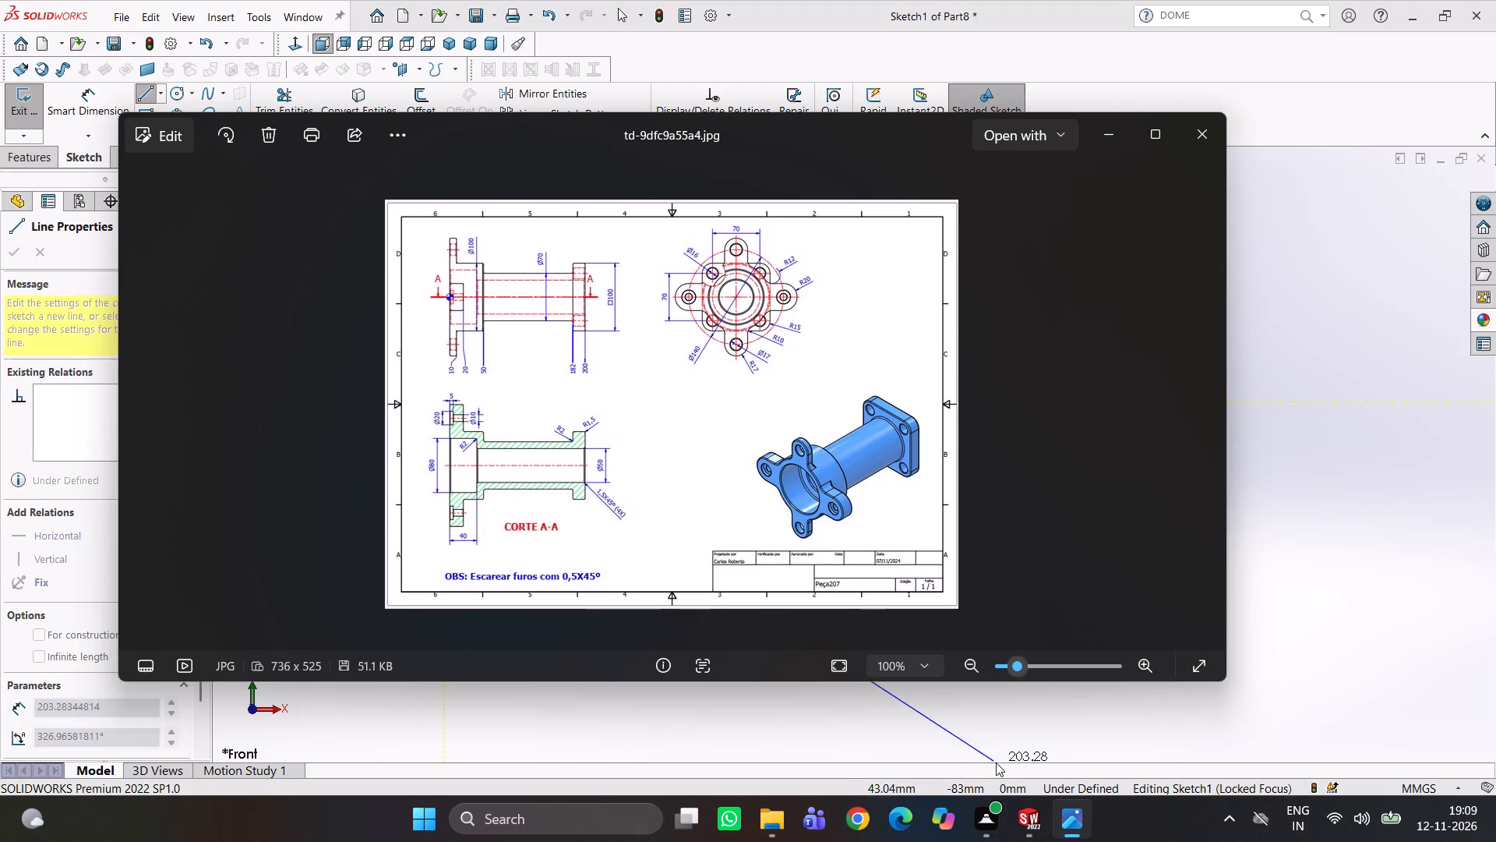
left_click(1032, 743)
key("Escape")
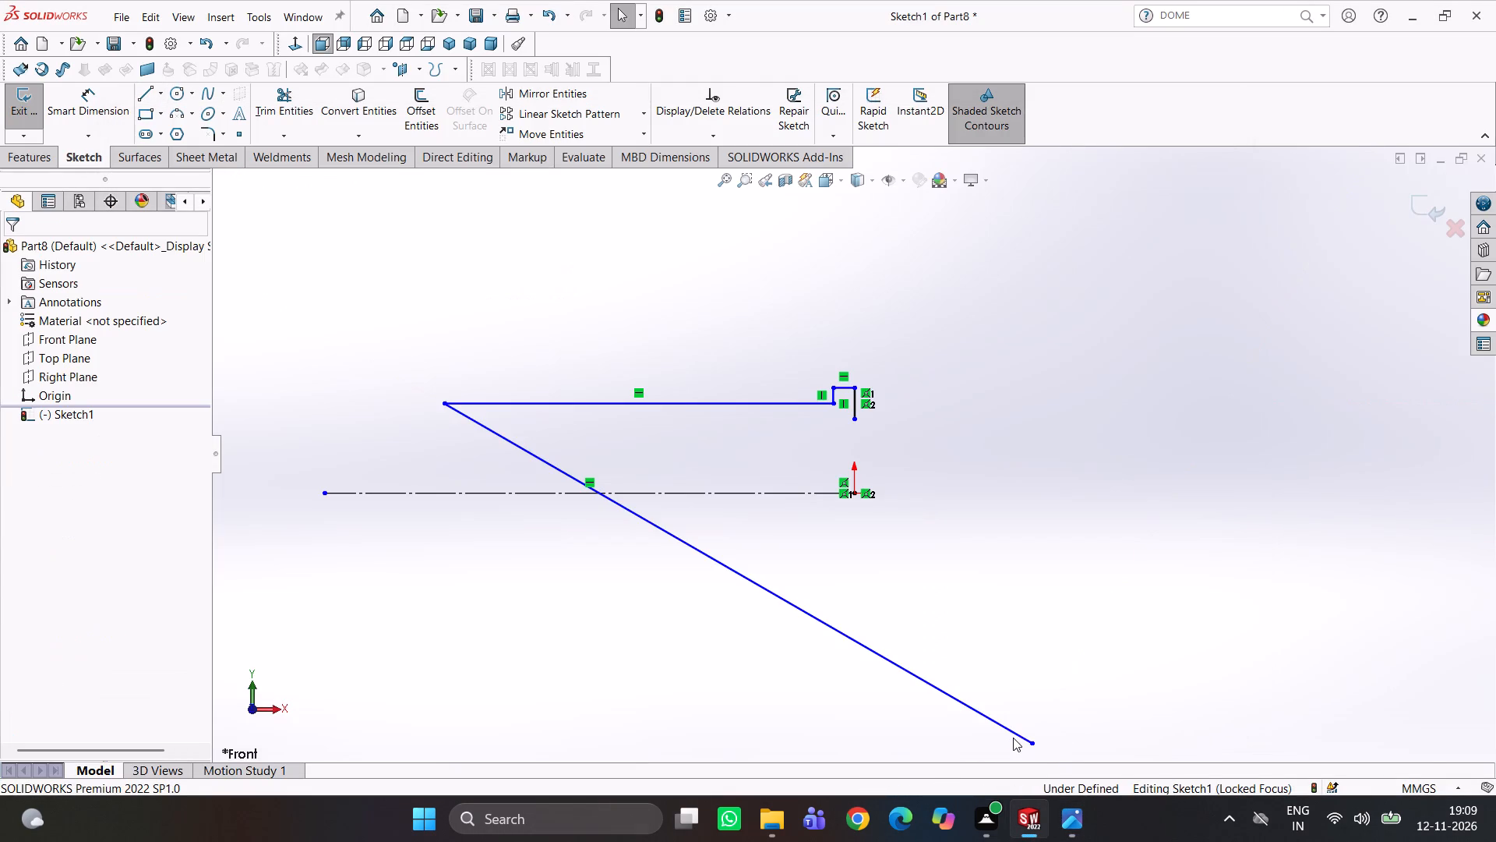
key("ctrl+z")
Continue the profile from the tube line's free end: vertical about 5 mm up to flange-top level, horizontal about 28 mm away from the origin.
right_click_drag(1147, 571, 940, 583)
scroll(366, 398, "down", 3)
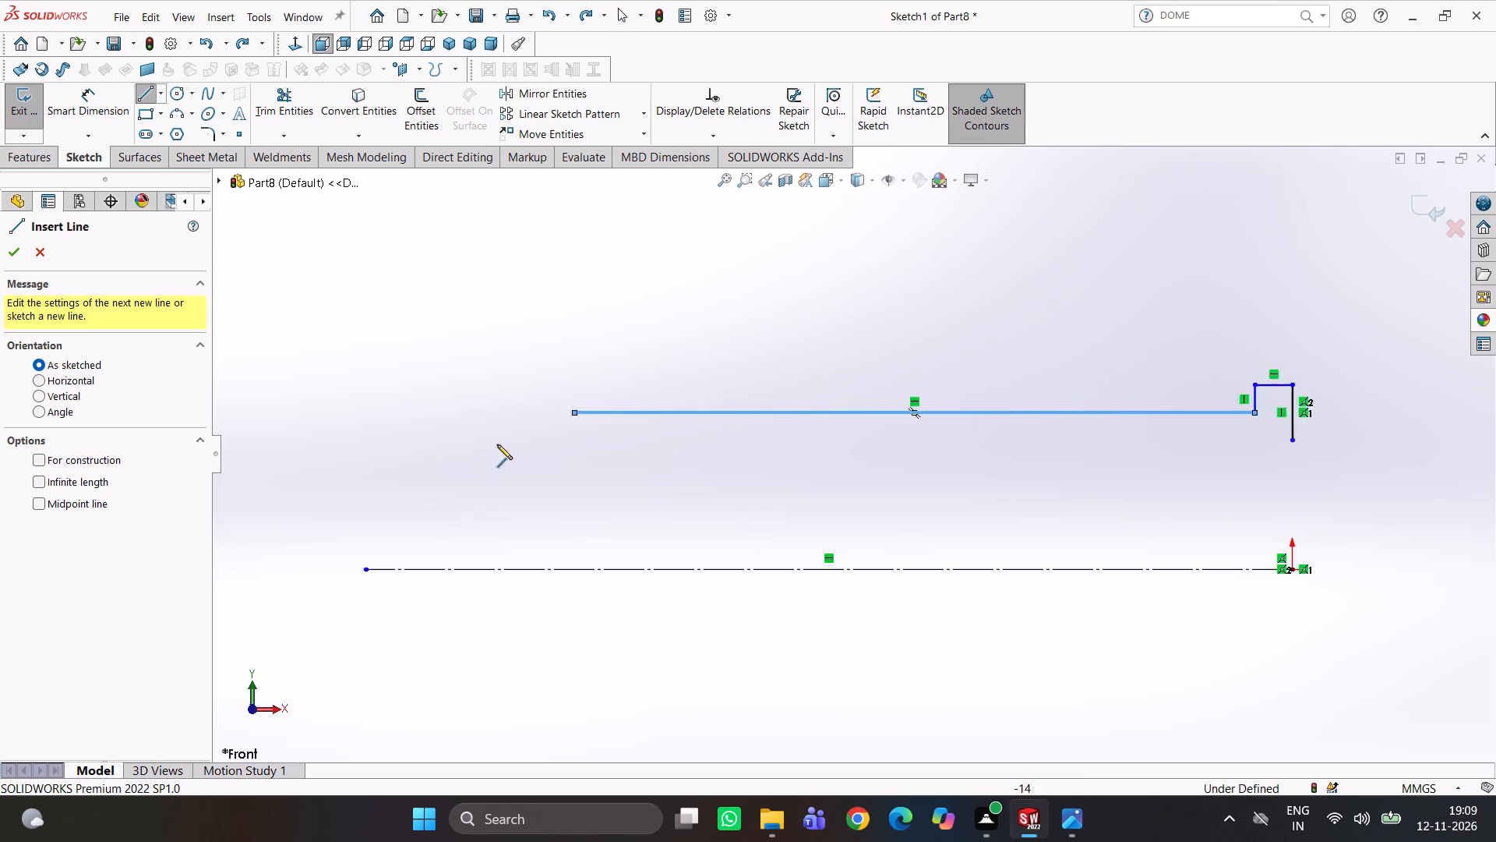
scroll(497, 444, "down", 1)
left_click(618, 408)
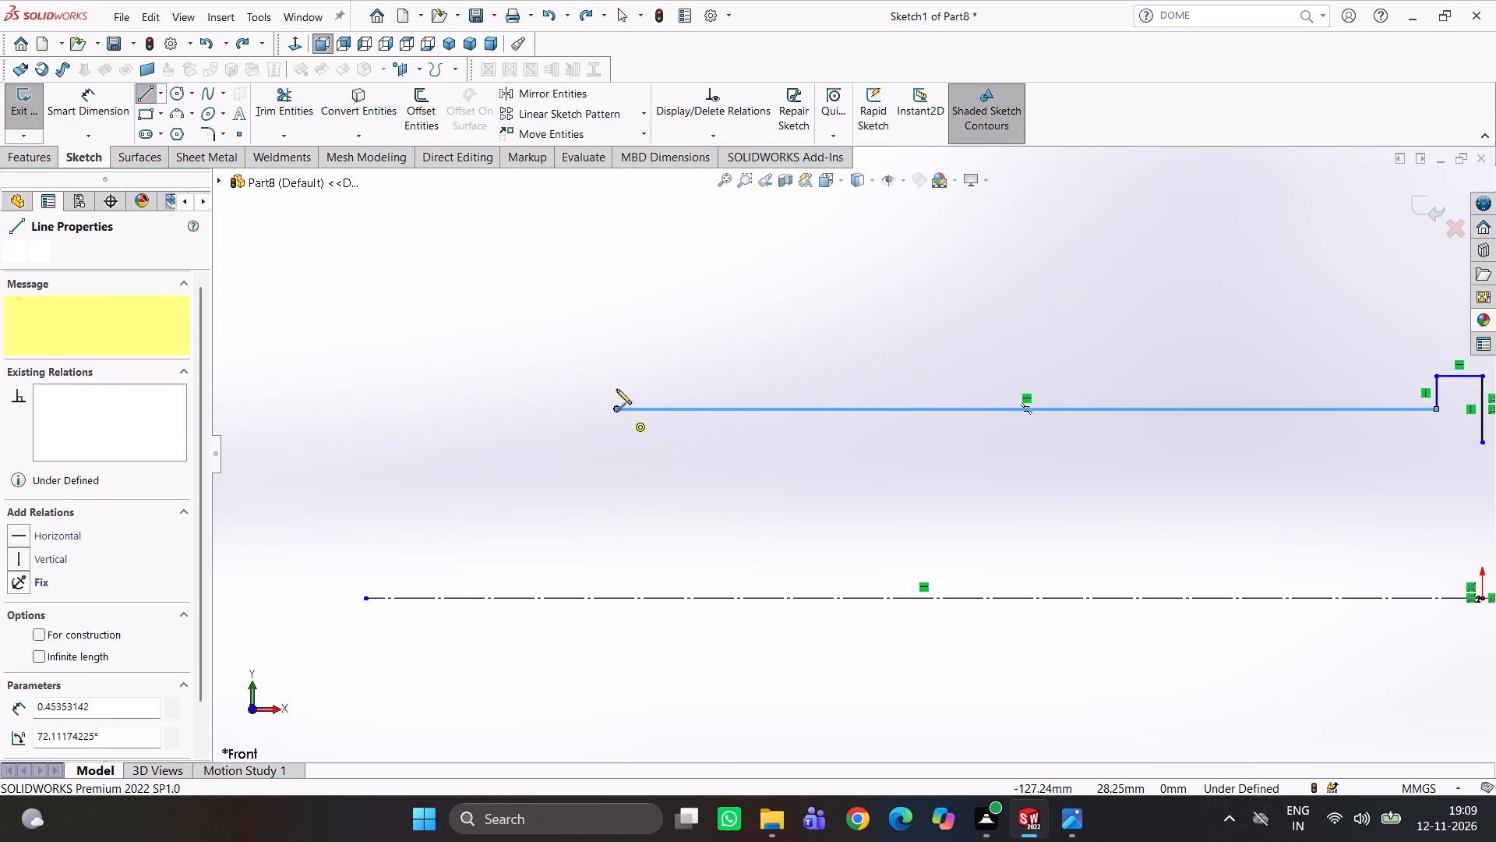
left_click(619, 373)
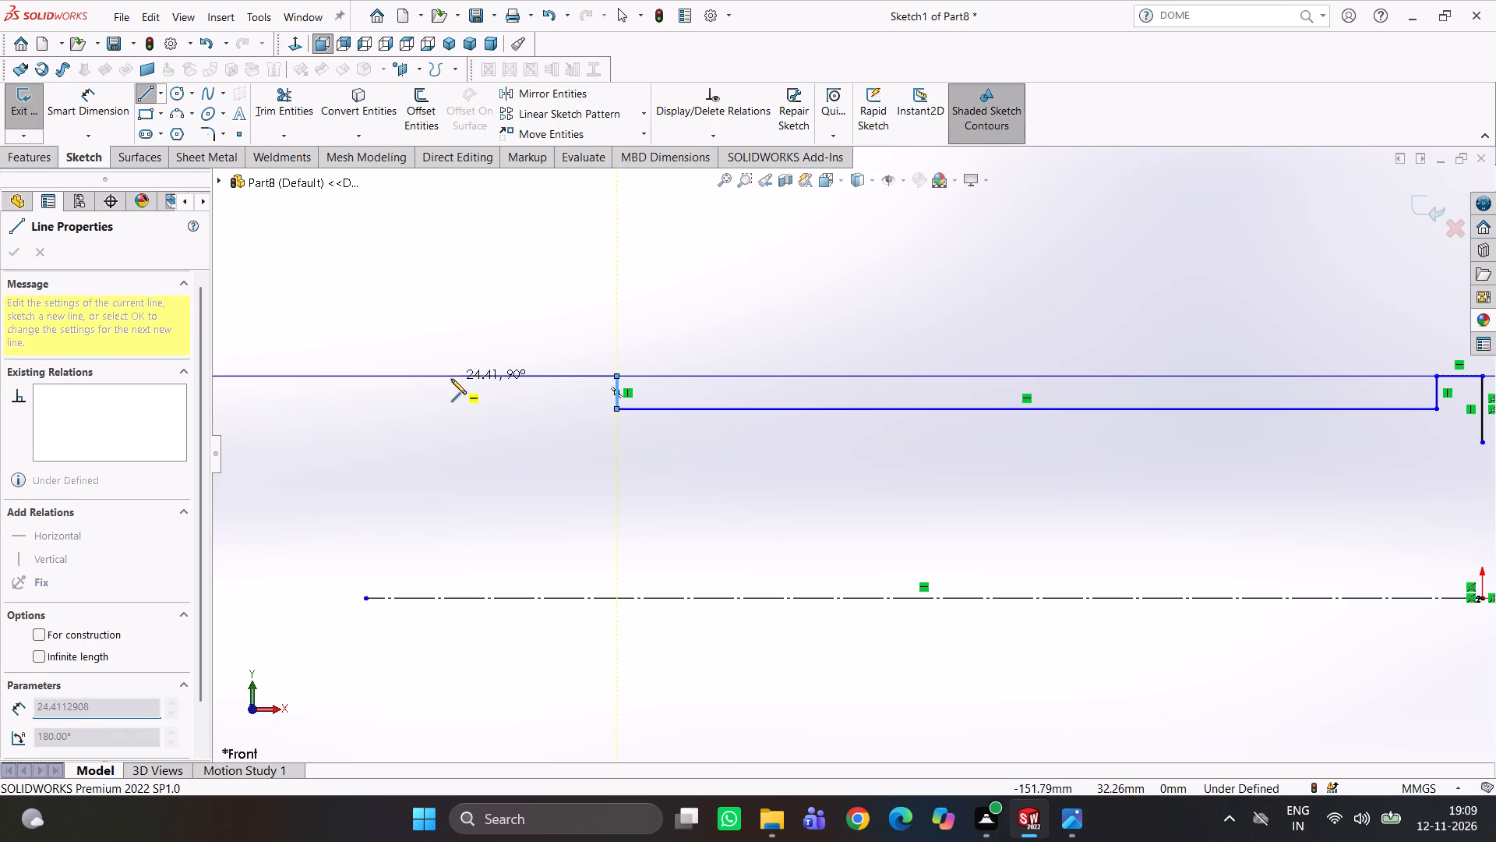
left_click(429, 380)
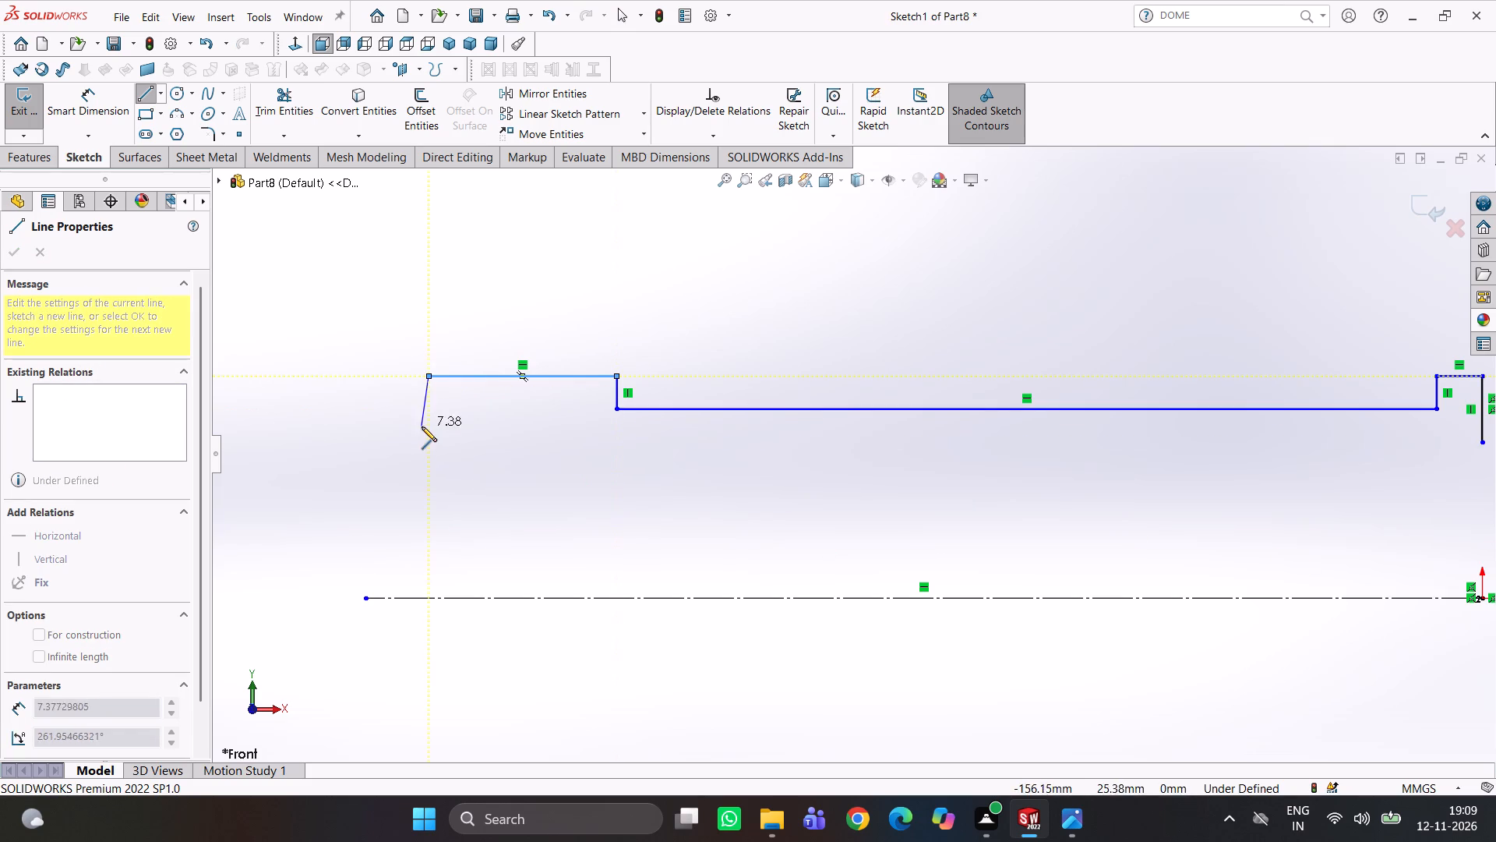
Check the drawing and close the profile: down about 3 mm, inward about 21 mm, down about 6 mm, and a 134 mm bore line to the flange face.
left_click(1058, 818)
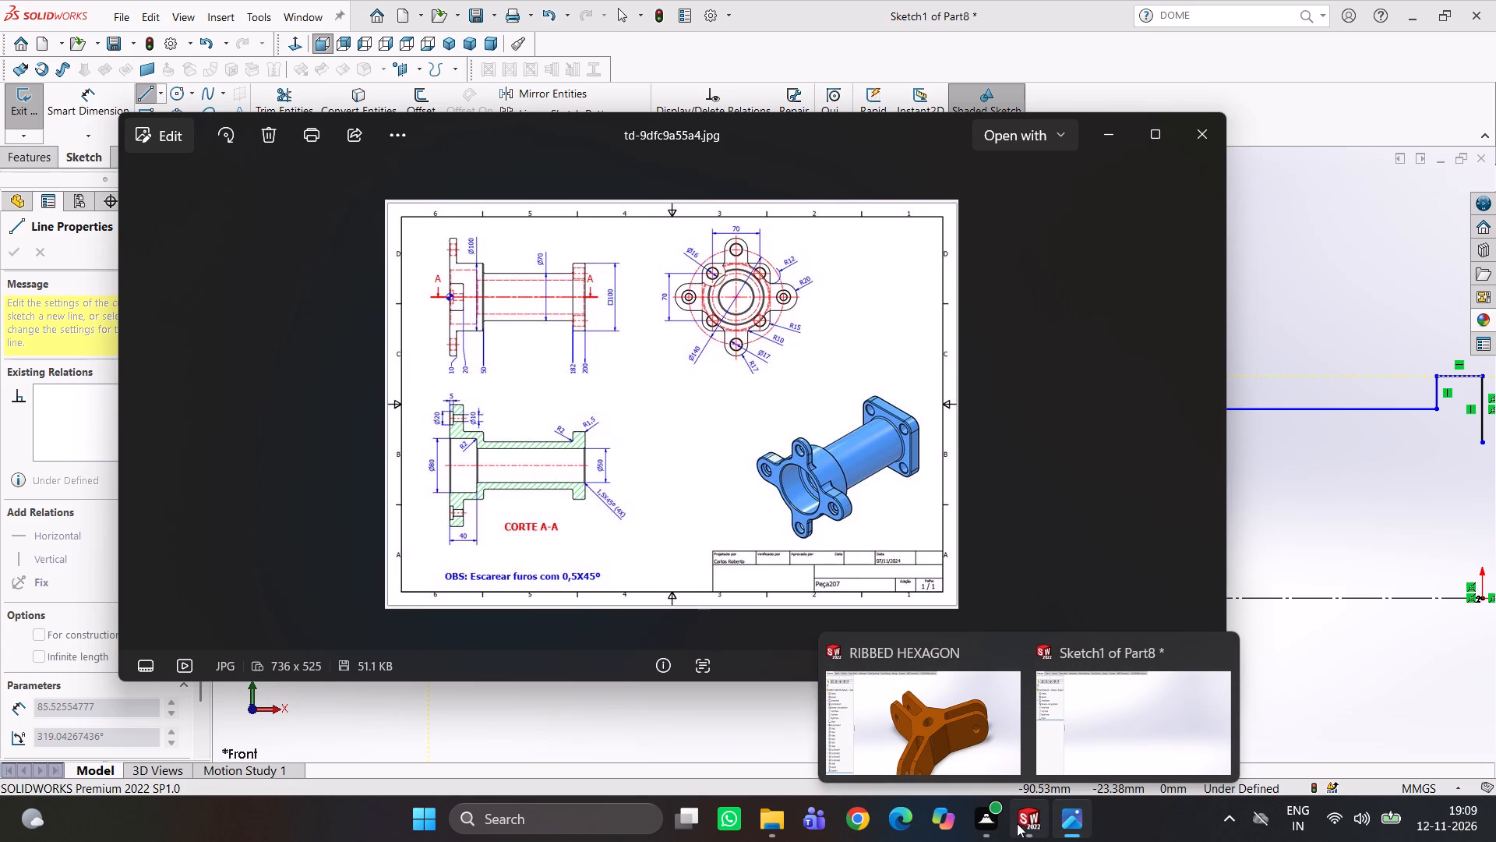
left_click(1024, 823)
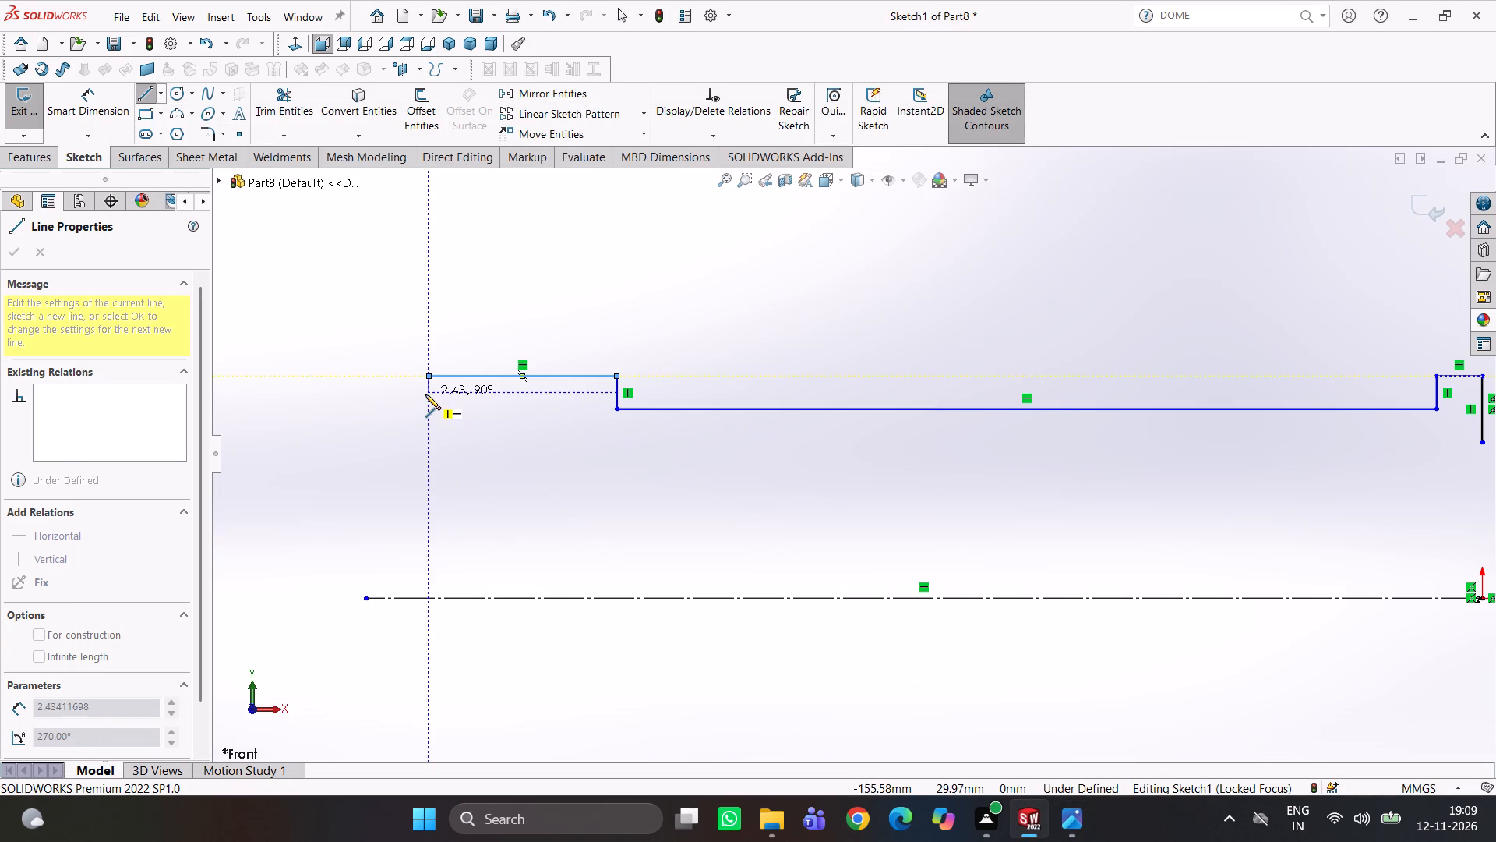
left_click(425, 400)
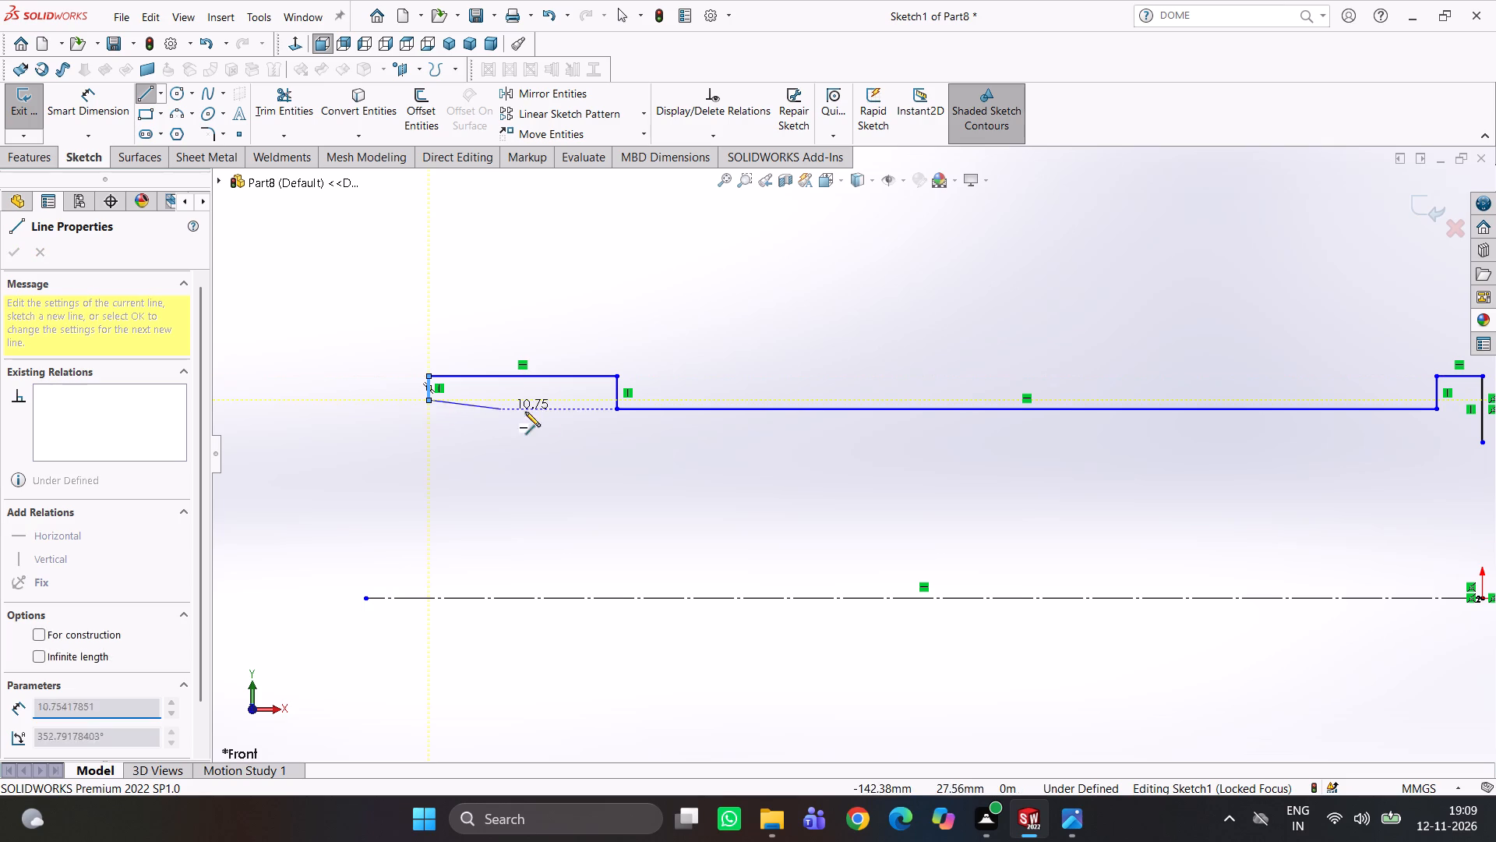
left_click(574, 399)
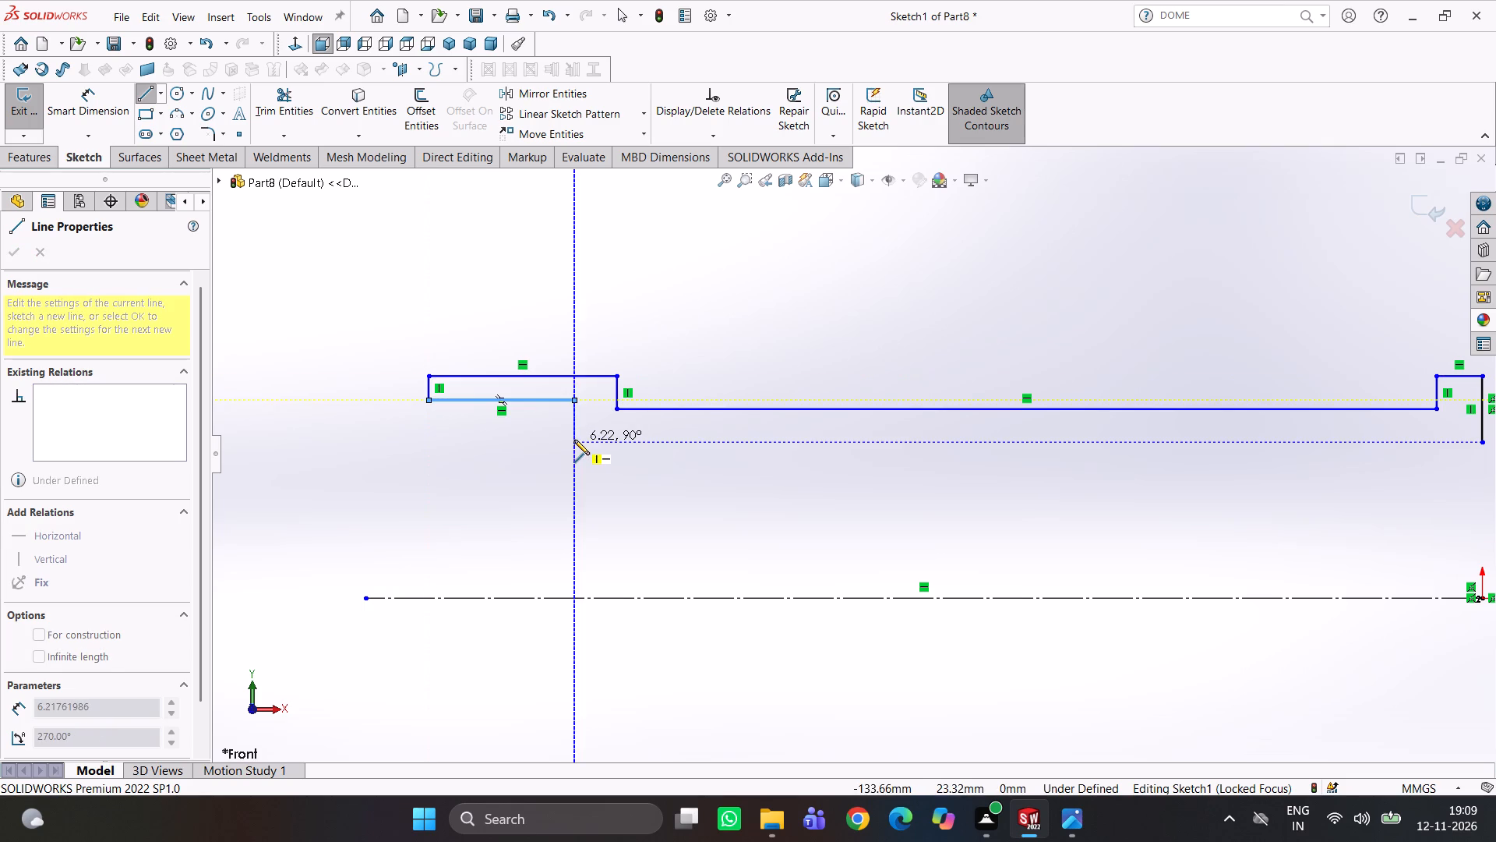
left_click(573, 439)
scroll(861, 445, "up", 2)
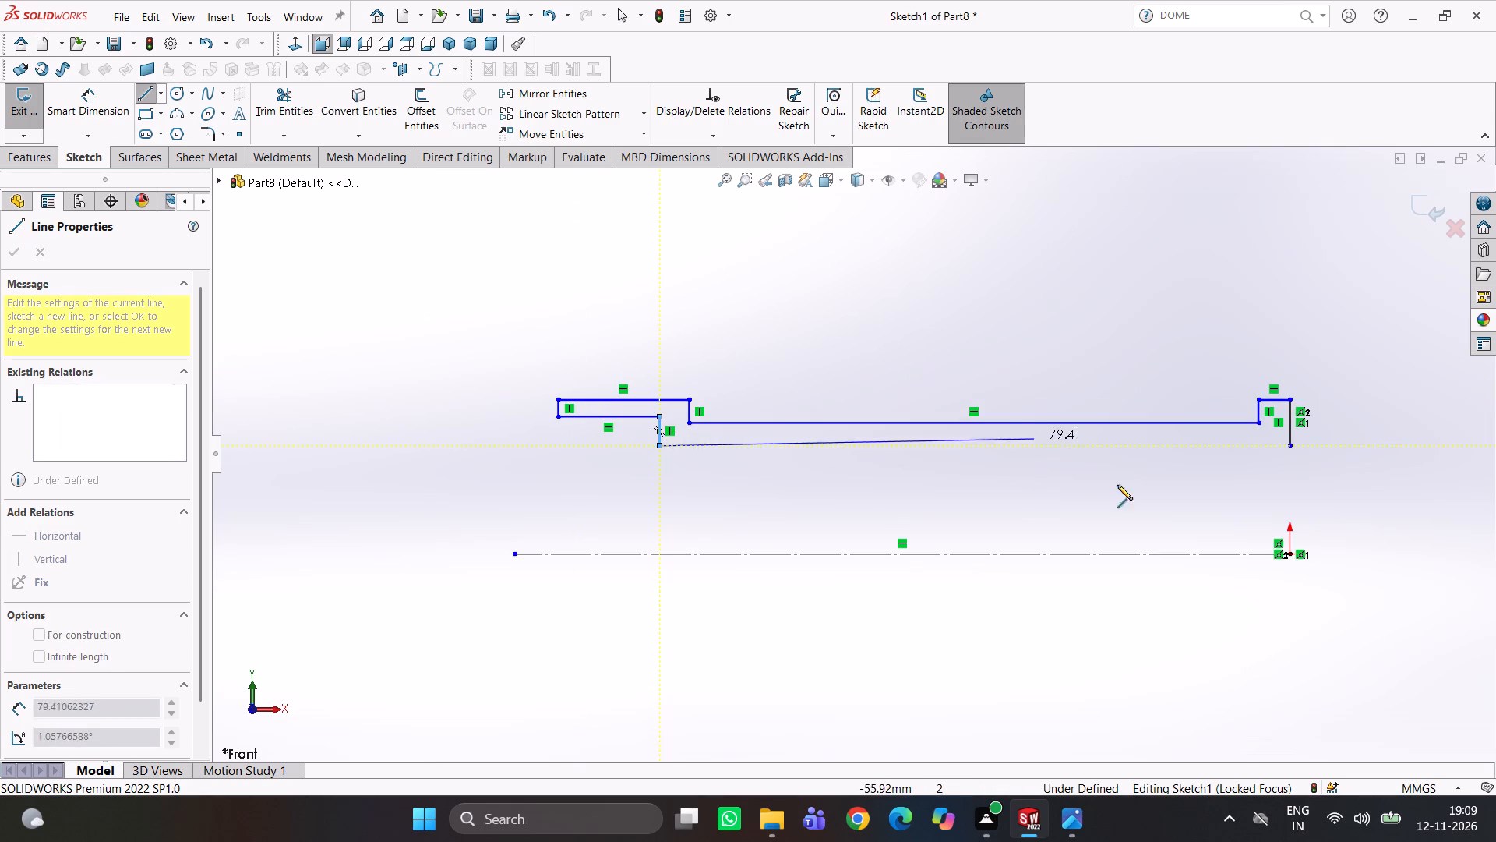
left_click(1289, 448)
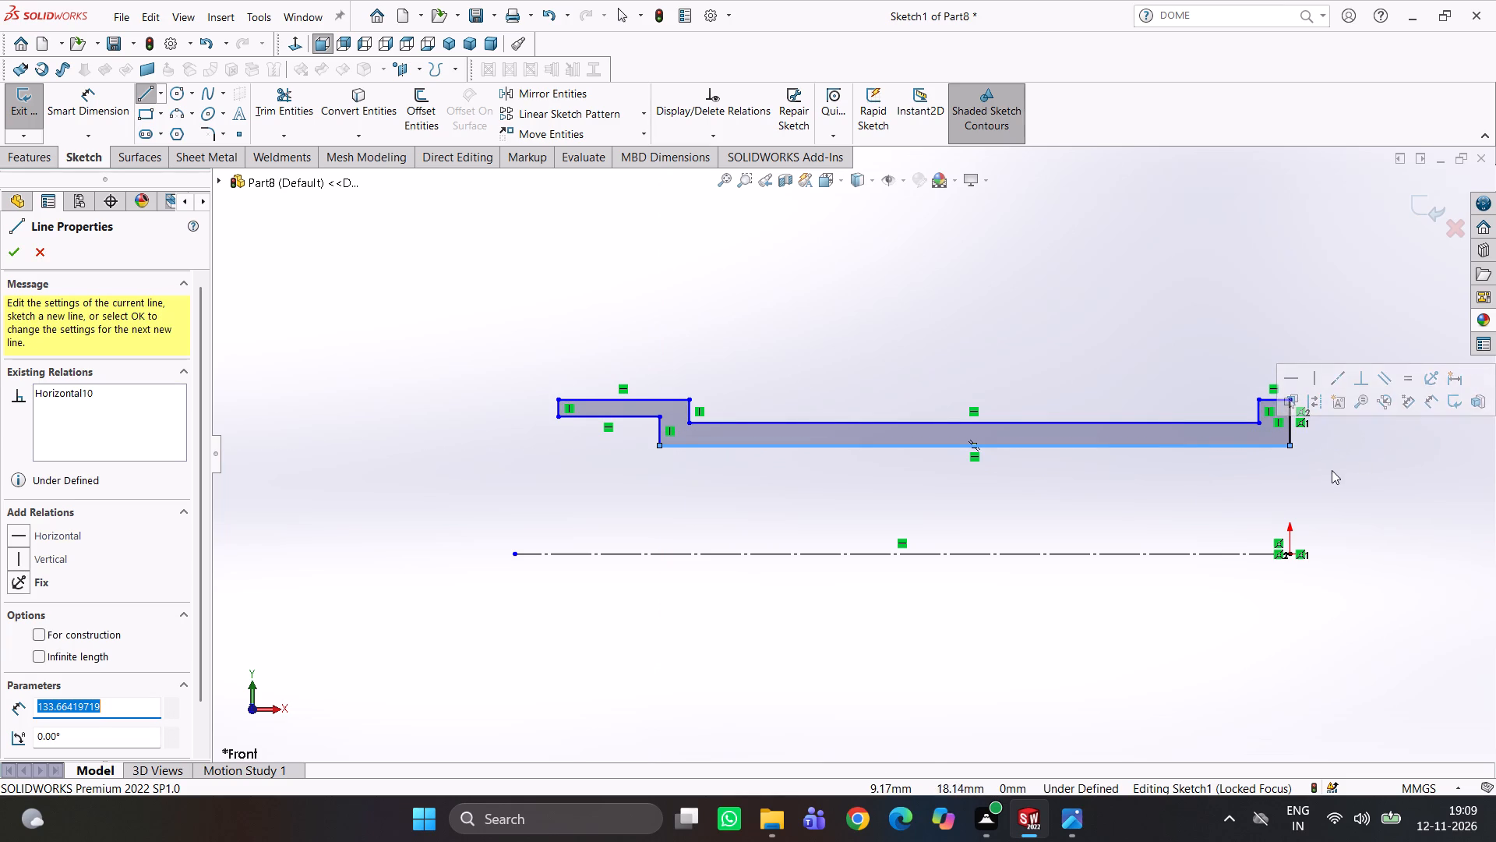
key("Escape")
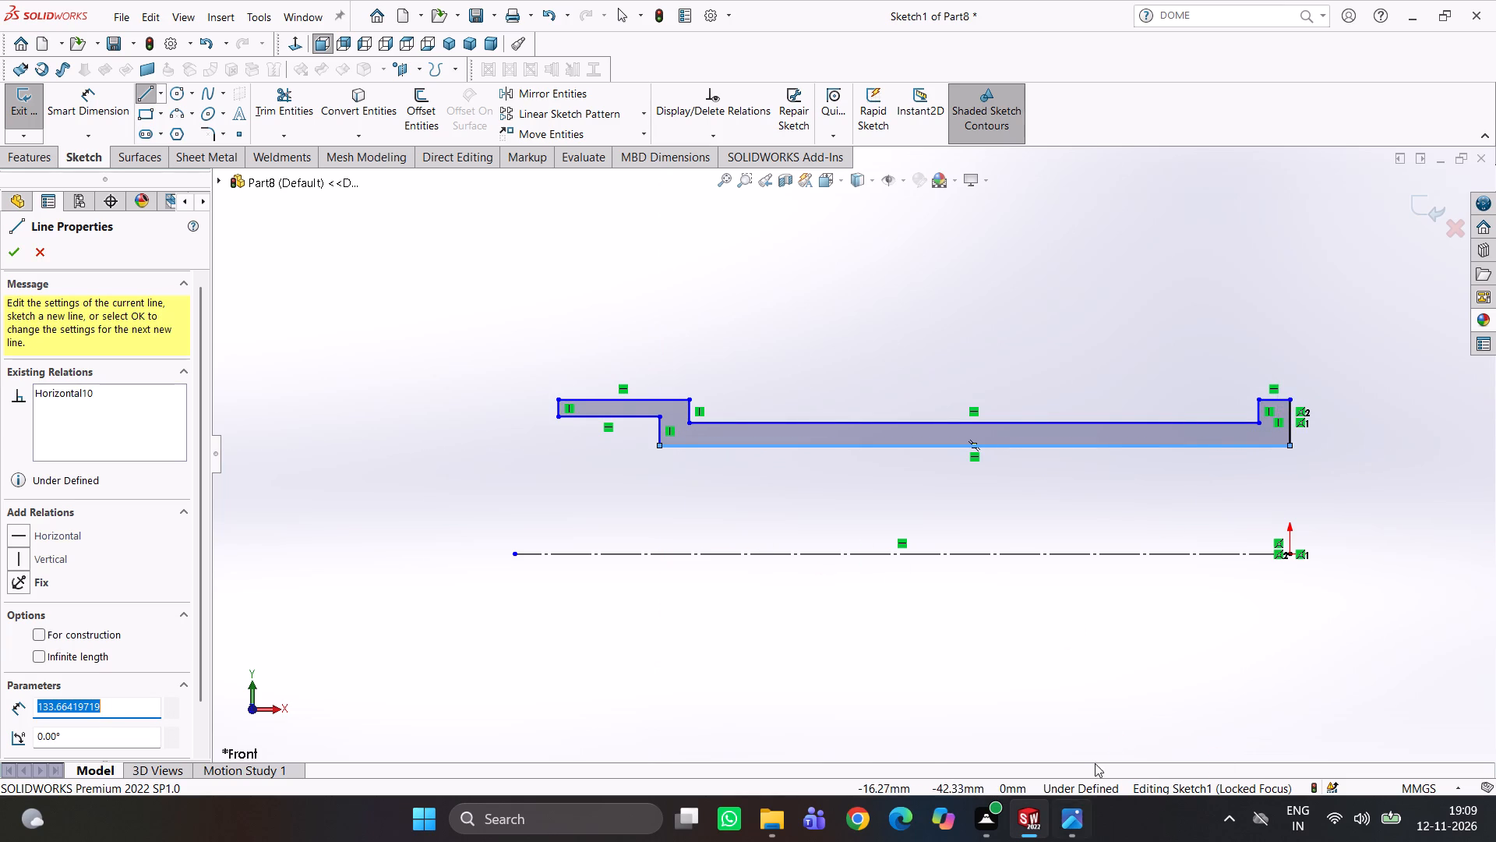
Dimension the inner bore line about the centreline as a 50 mm diameter.
scroll(1089, 688, "up", 1)
right_click_drag(1286, 586, 1286, 392)
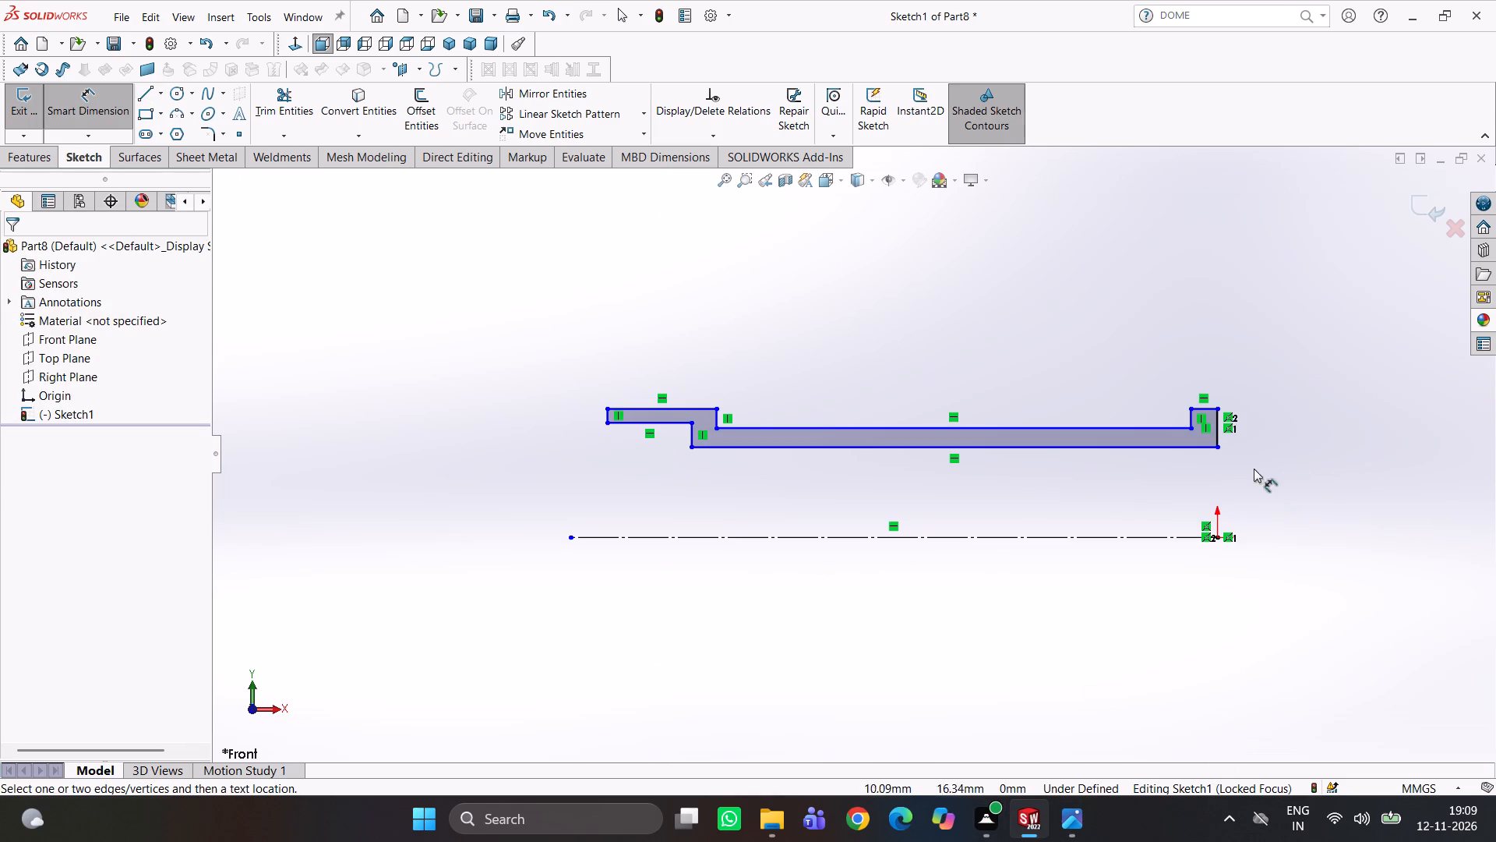
left_click(1210, 444)
left_click(1180, 537)
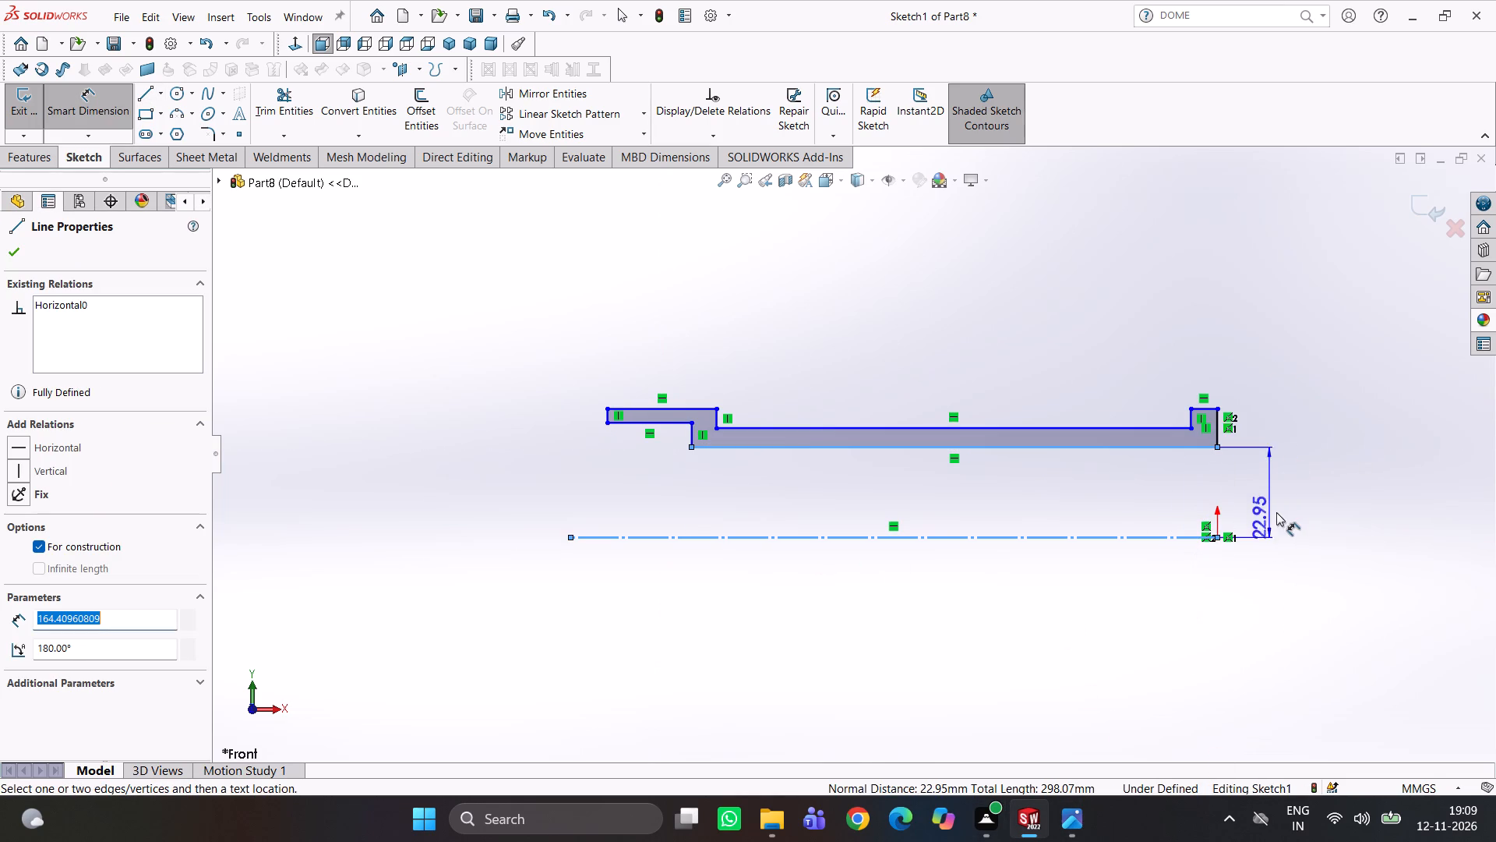
left_click(1206, 571)
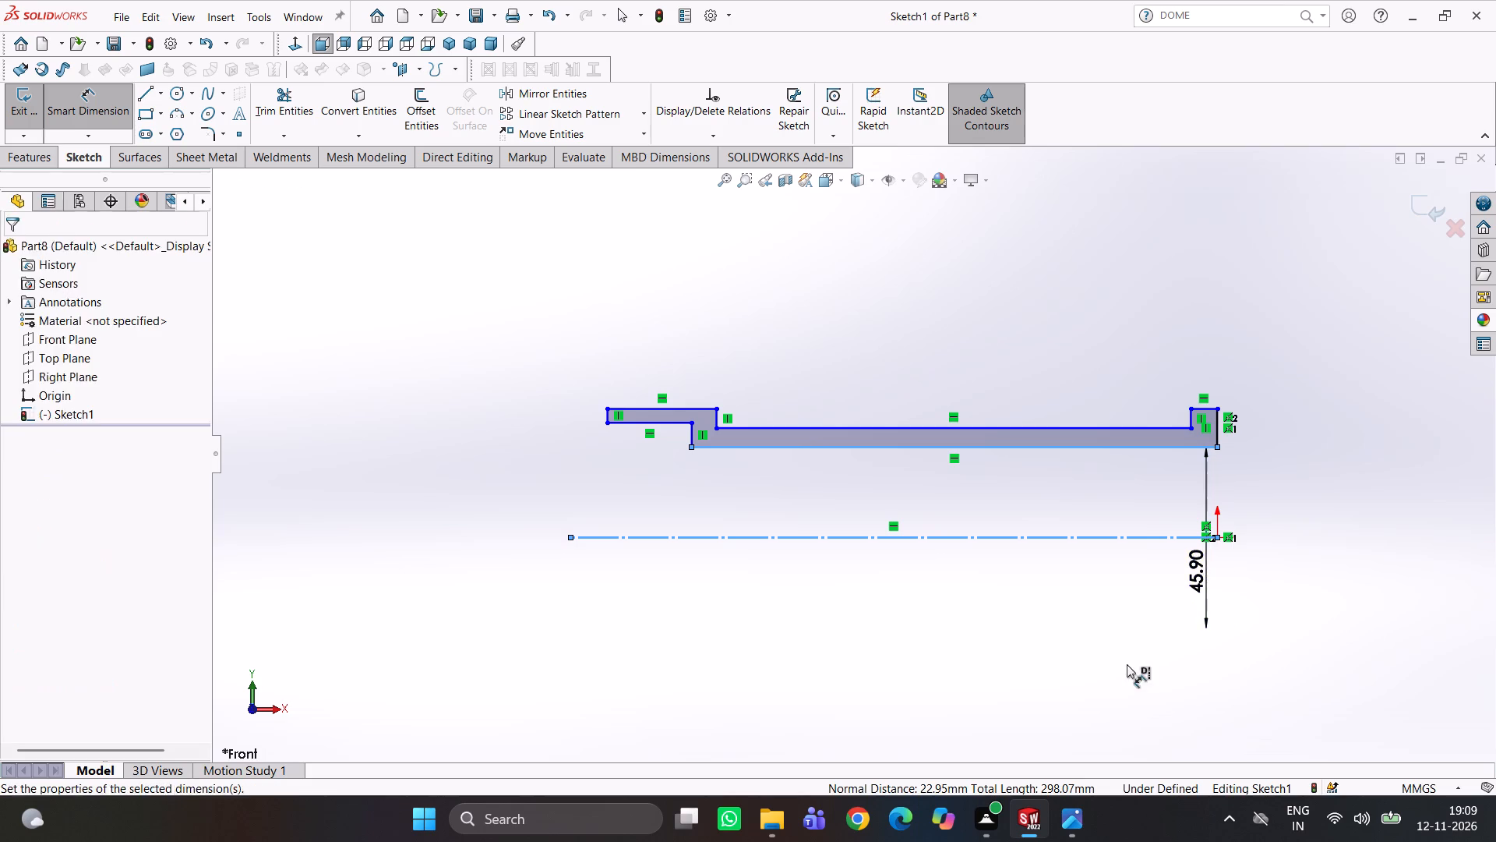
type("50")
key("Return")
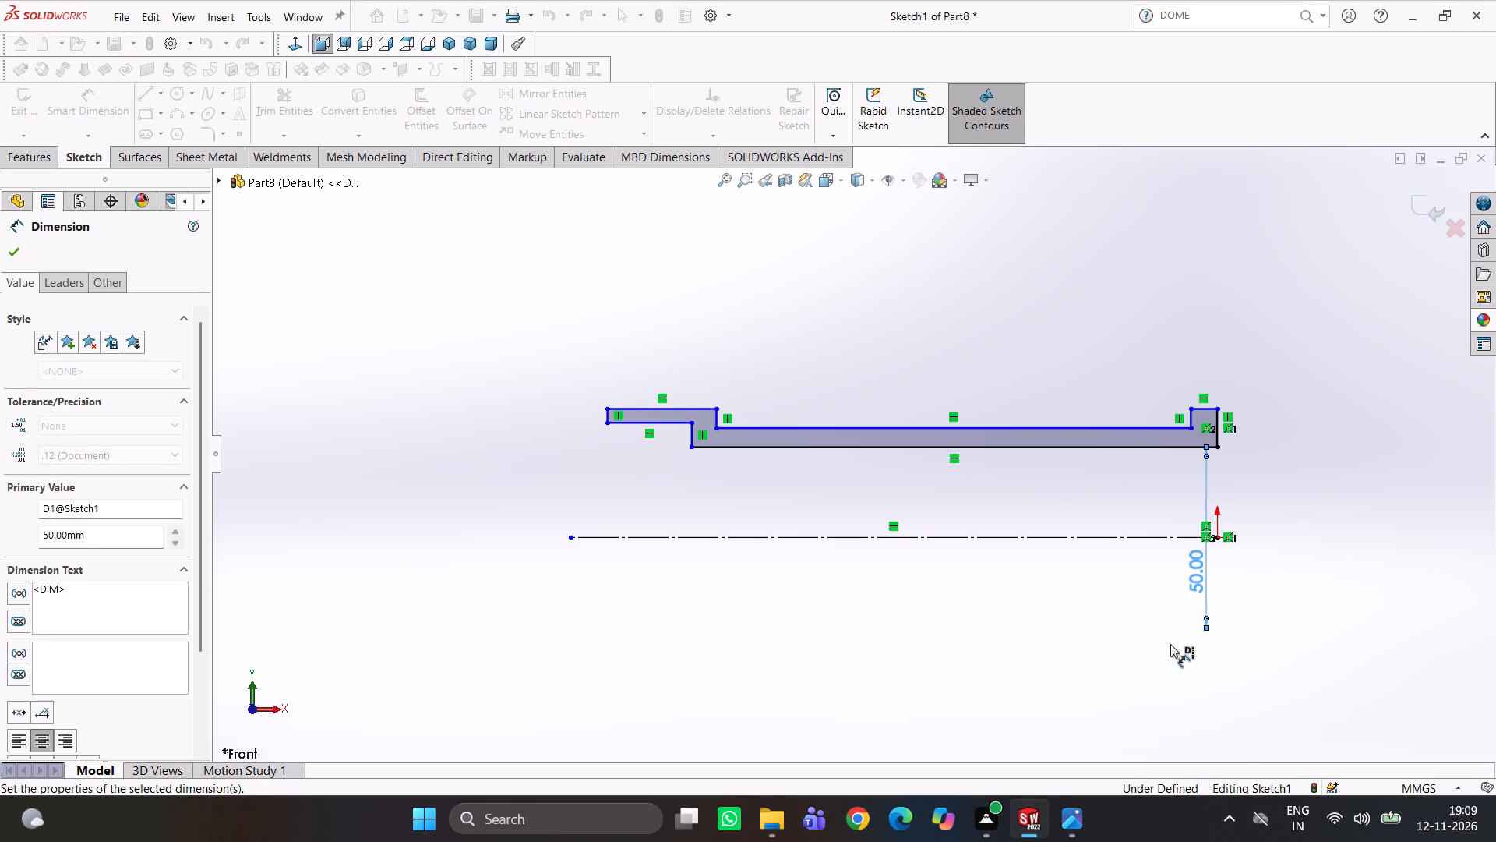
Examine the section view and the overall dimensions in the reference drawing, and return to the sketch with no dimension tool active.
left_click(1070, 815)
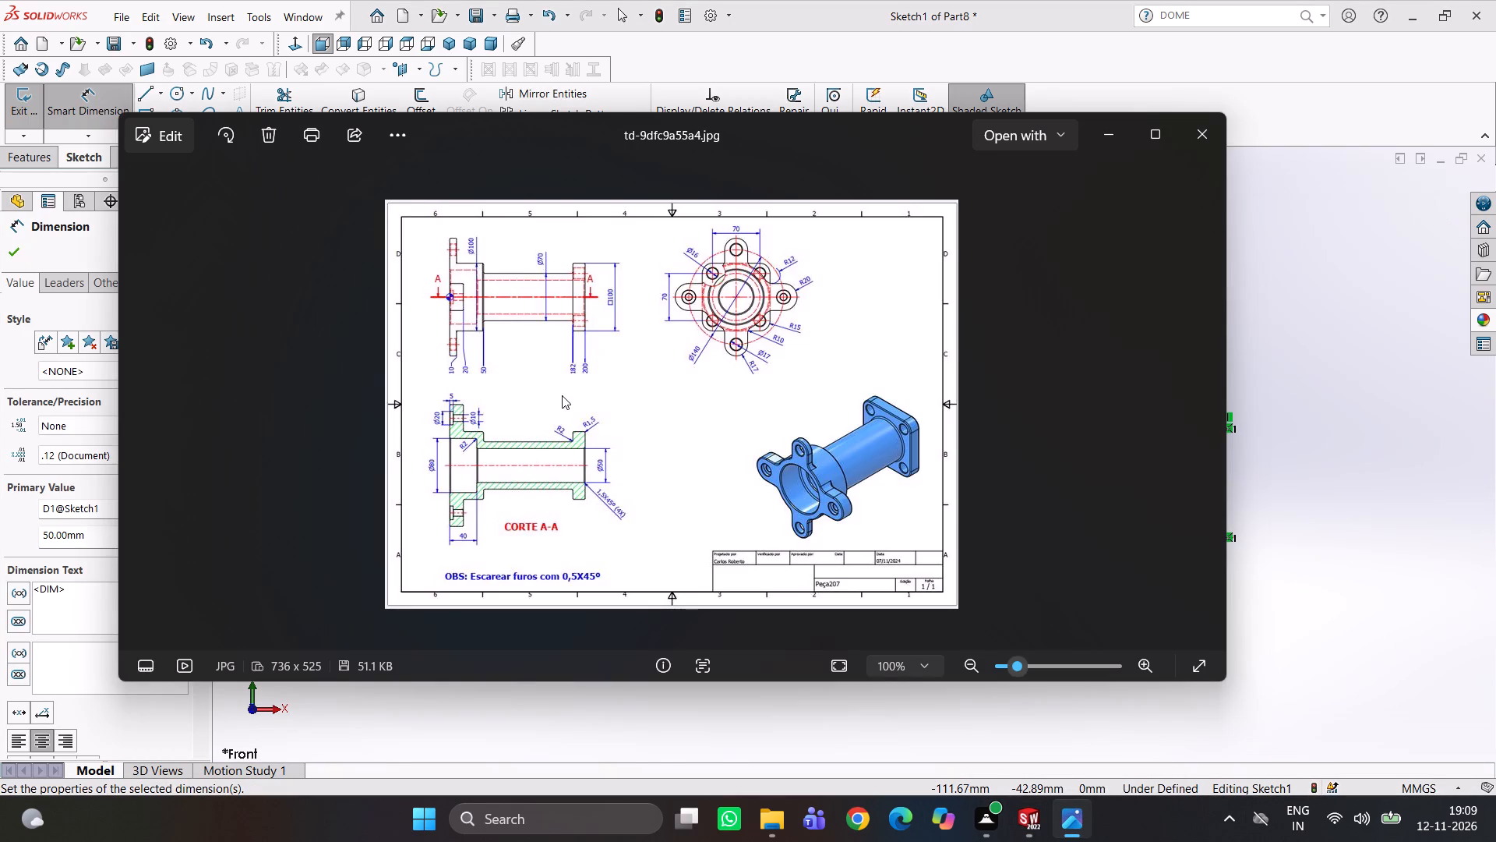
scroll(562, 395, "down", 2)
scroll(568, 433, "up", 3)
scroll(580, 504, "up", 2)
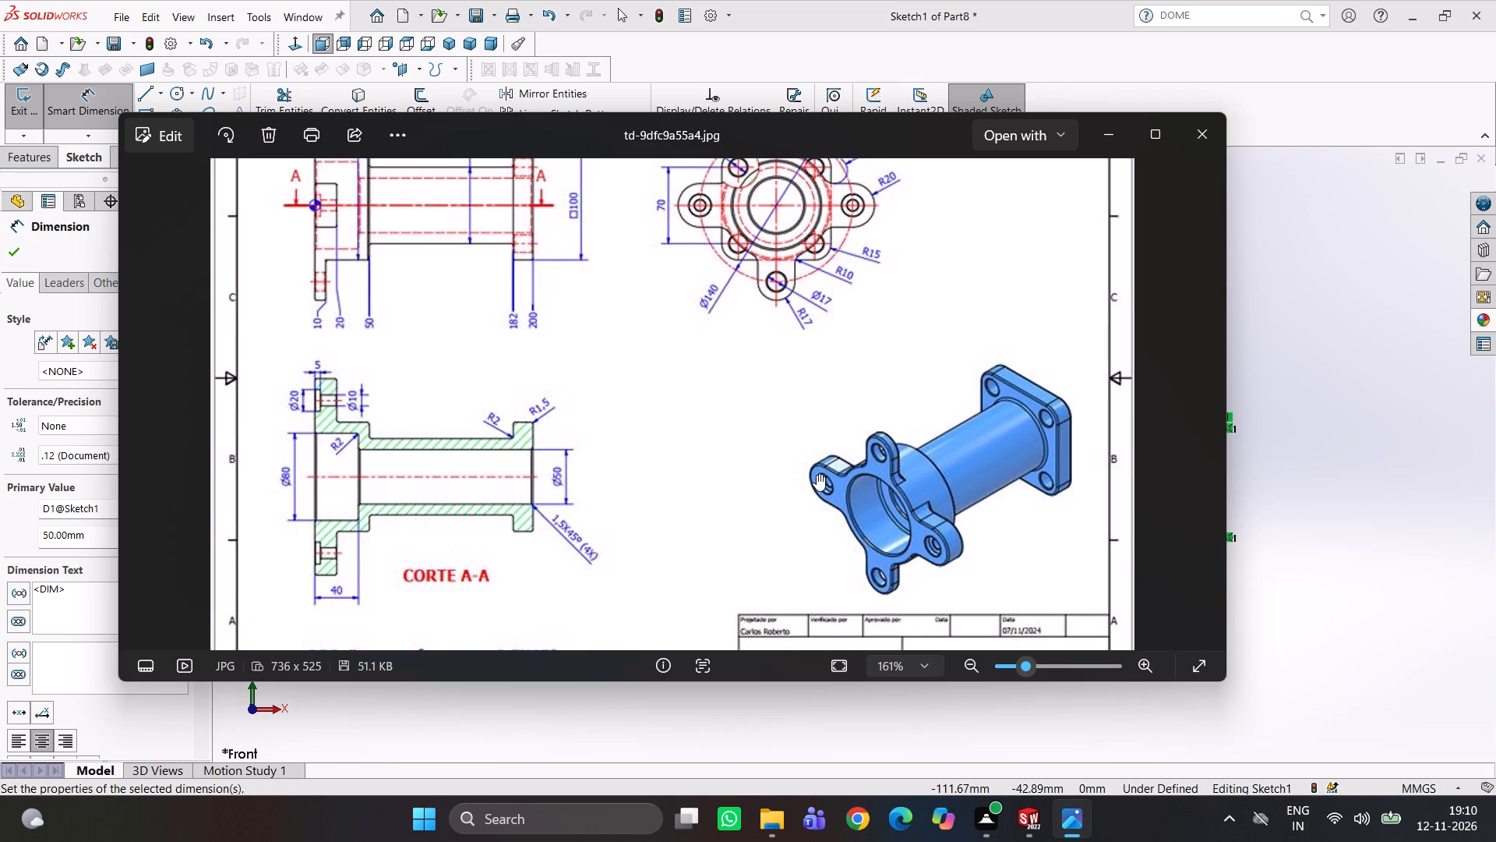
key("Escape")
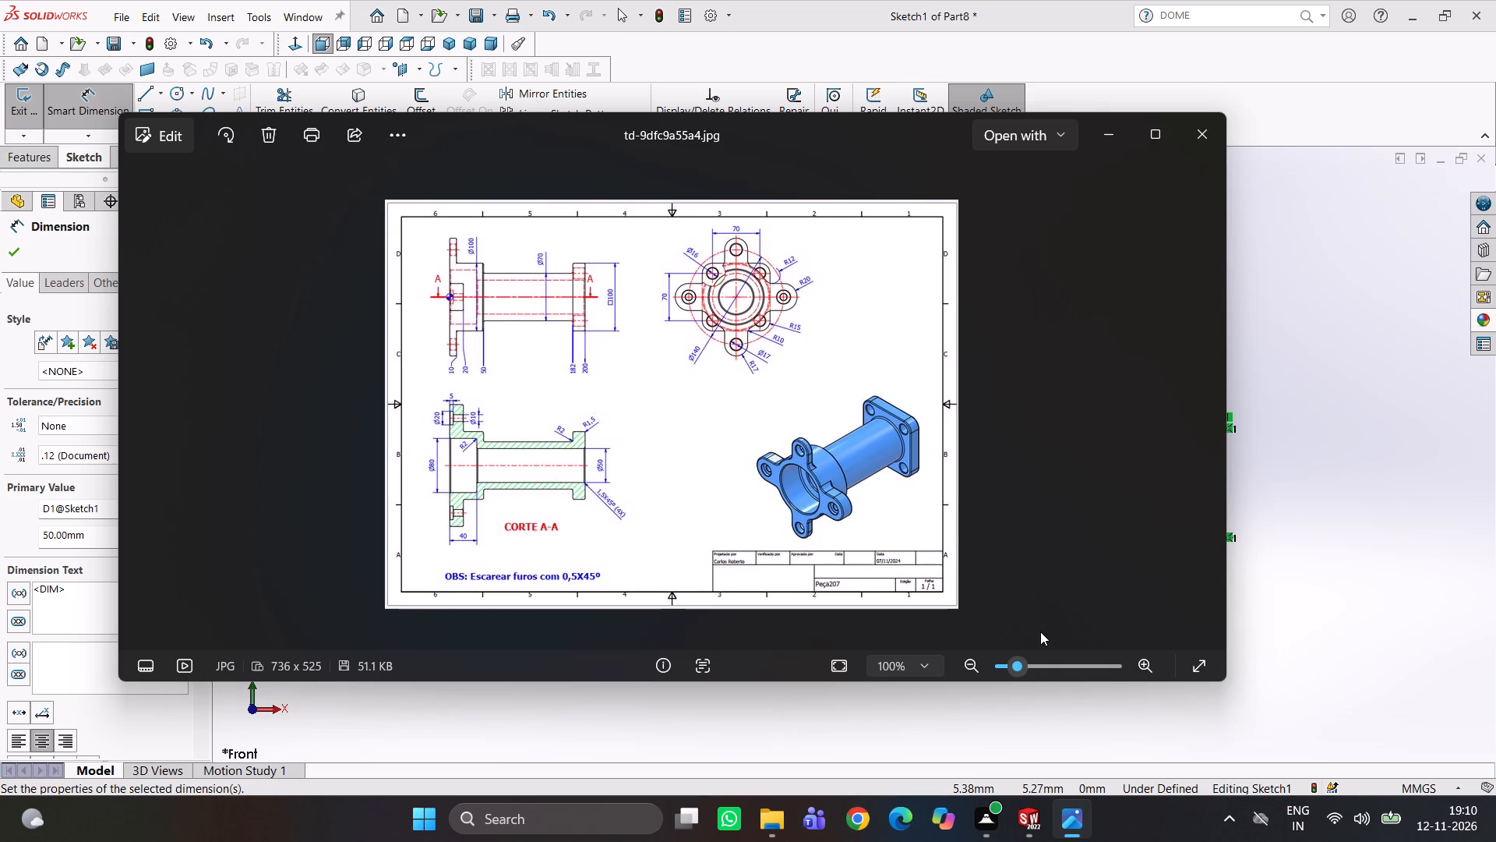
left_click(1030, 816)
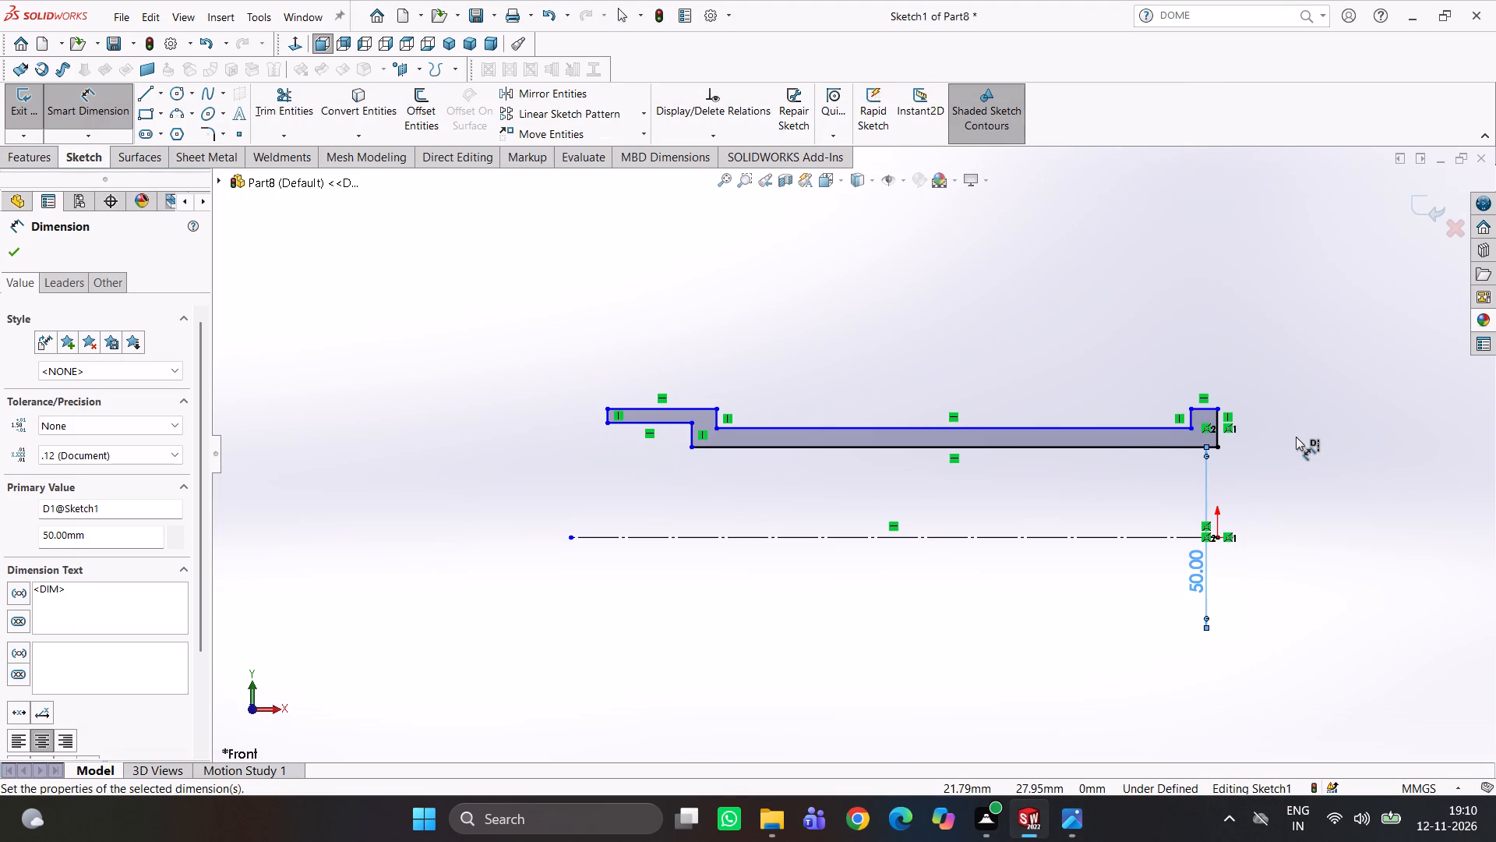
right_click_drag(1309, 434, 1250, 436)
left_click(527, 240)
right_click_drag(873, 322, 846, 186)
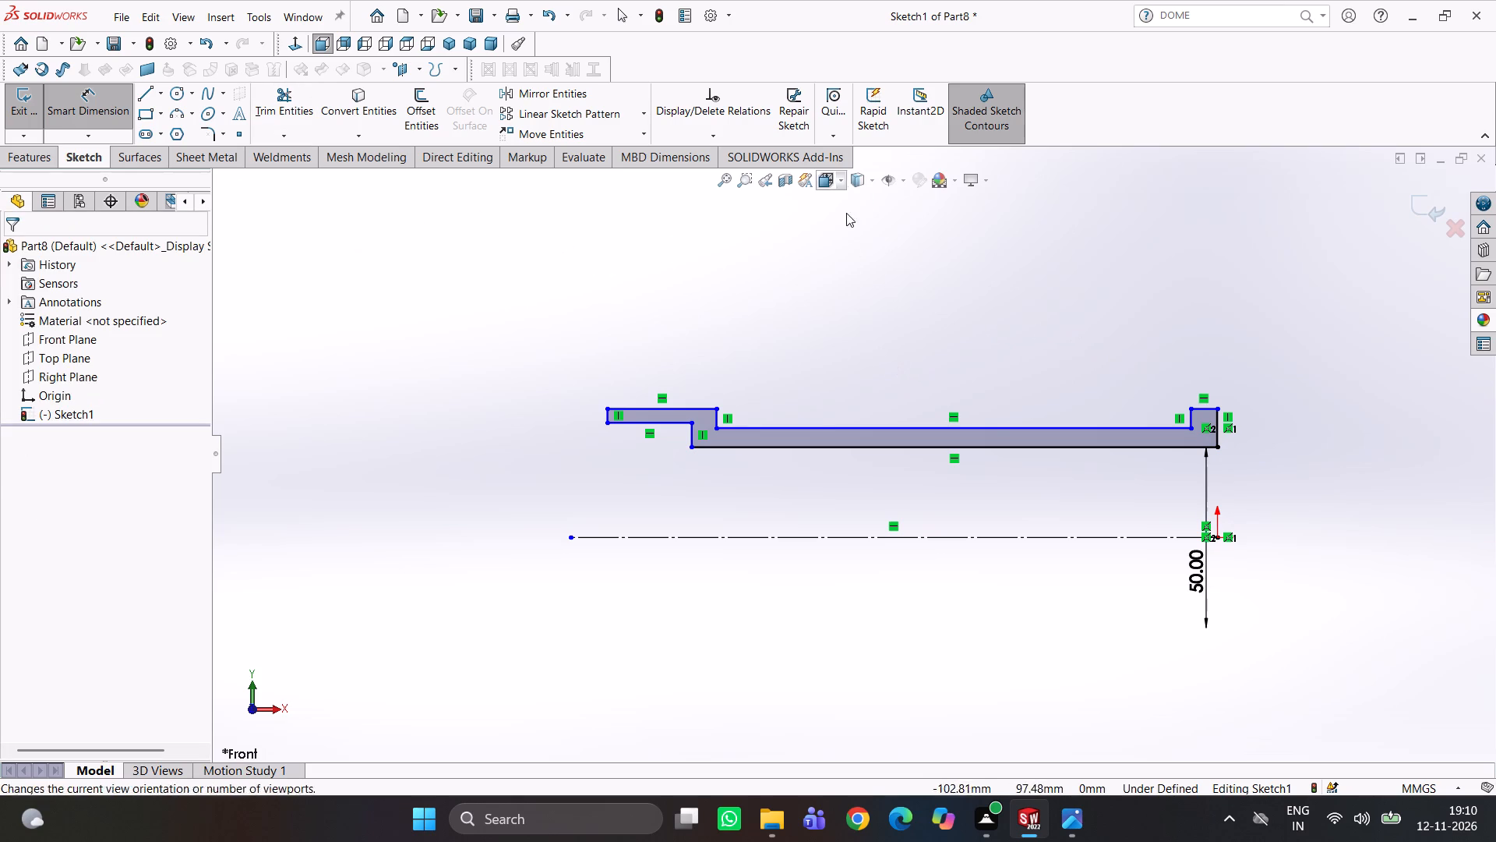
left_click(896, 296)
Delete the small flange's three outline lines at the origin end of the profile: inner vertical, top horizontal and end vertical.
scroll(1205, 411, "down", 4)
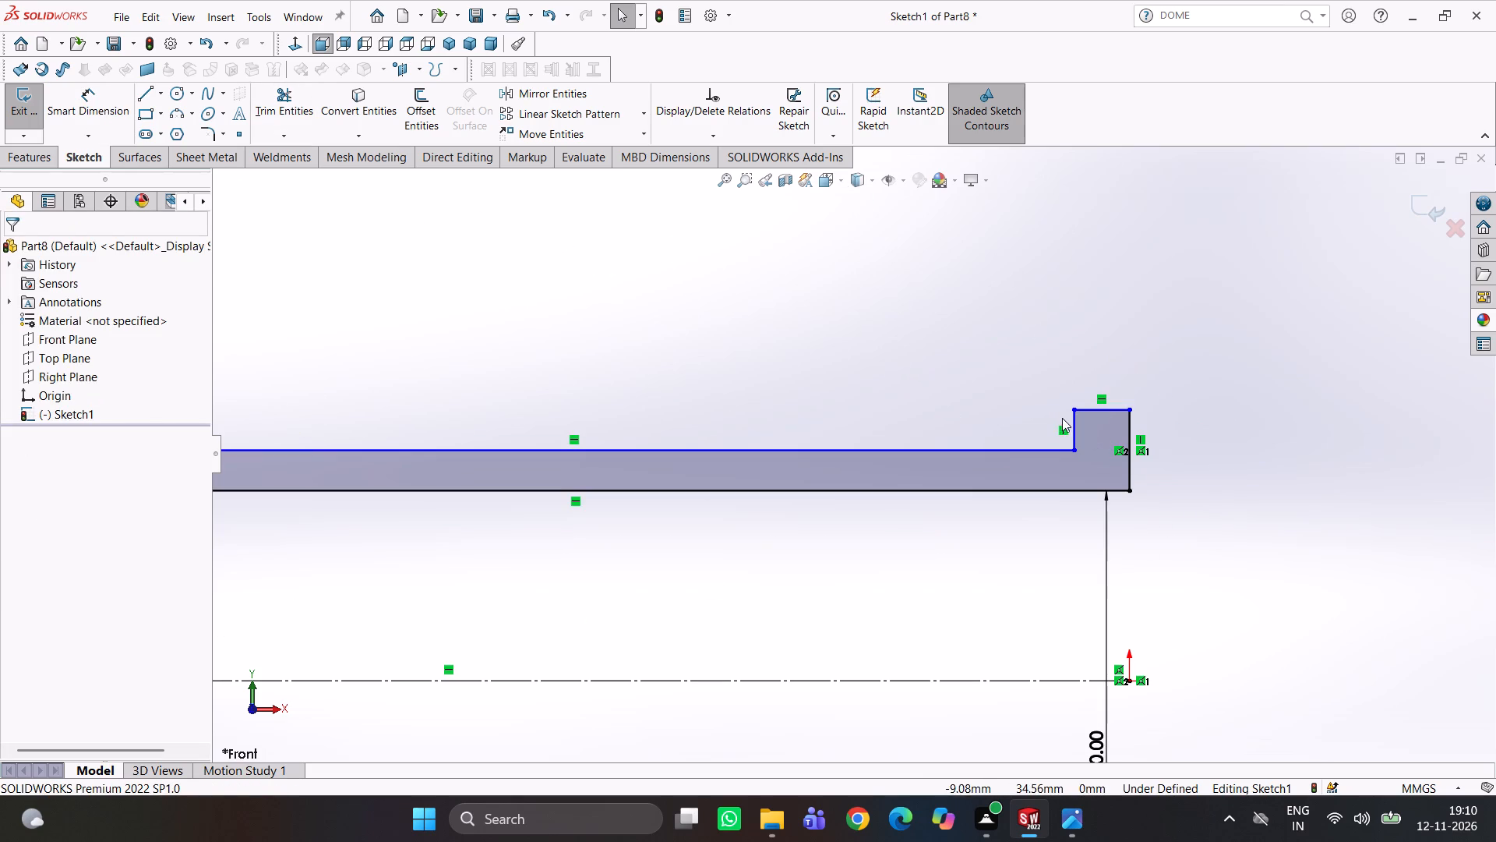
left_click(1073, 421)
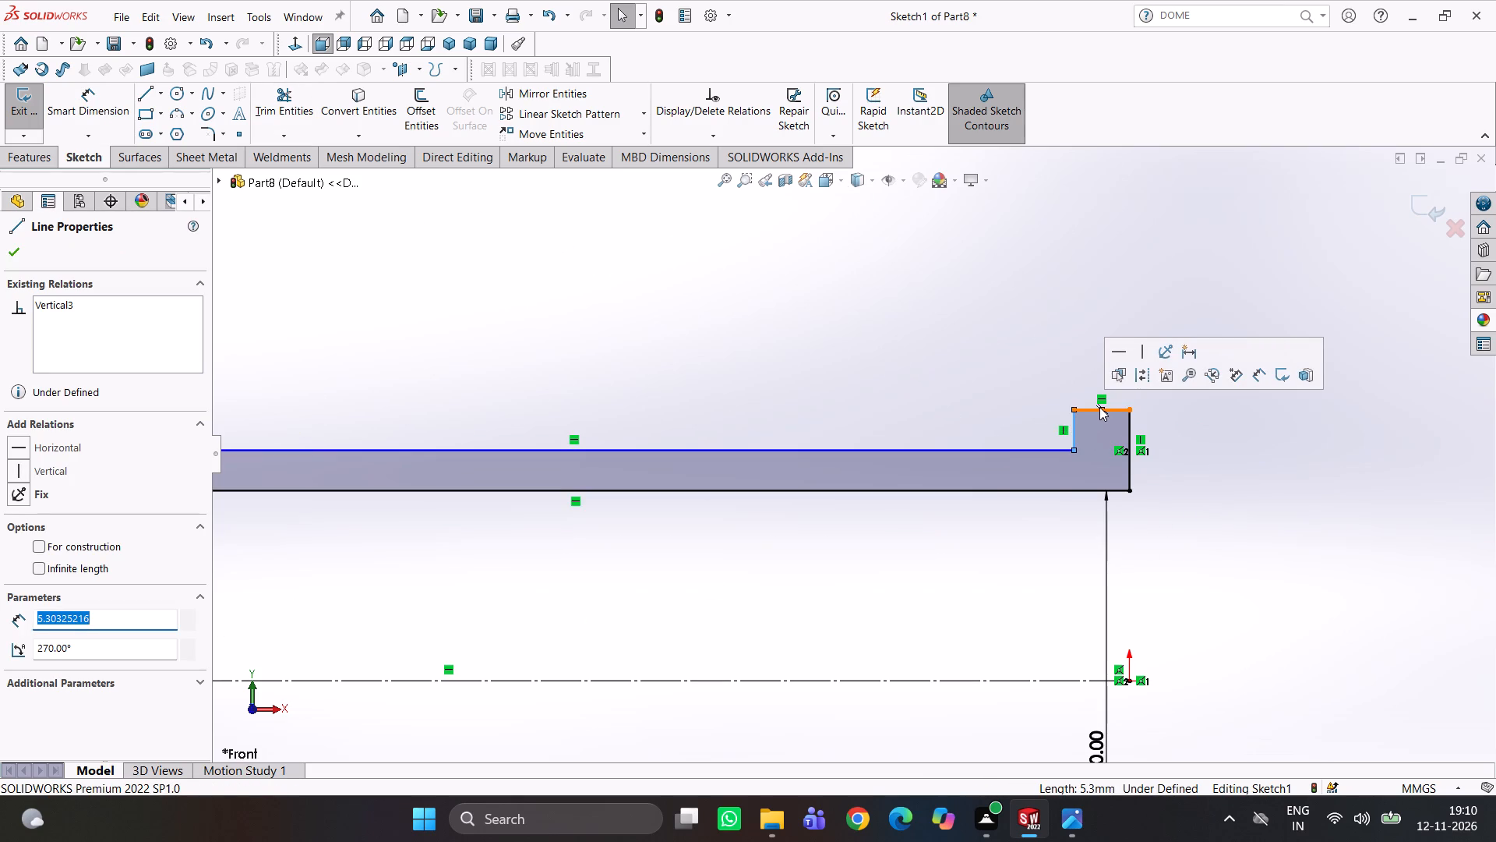
left_click(1099, 407, "ctrl")
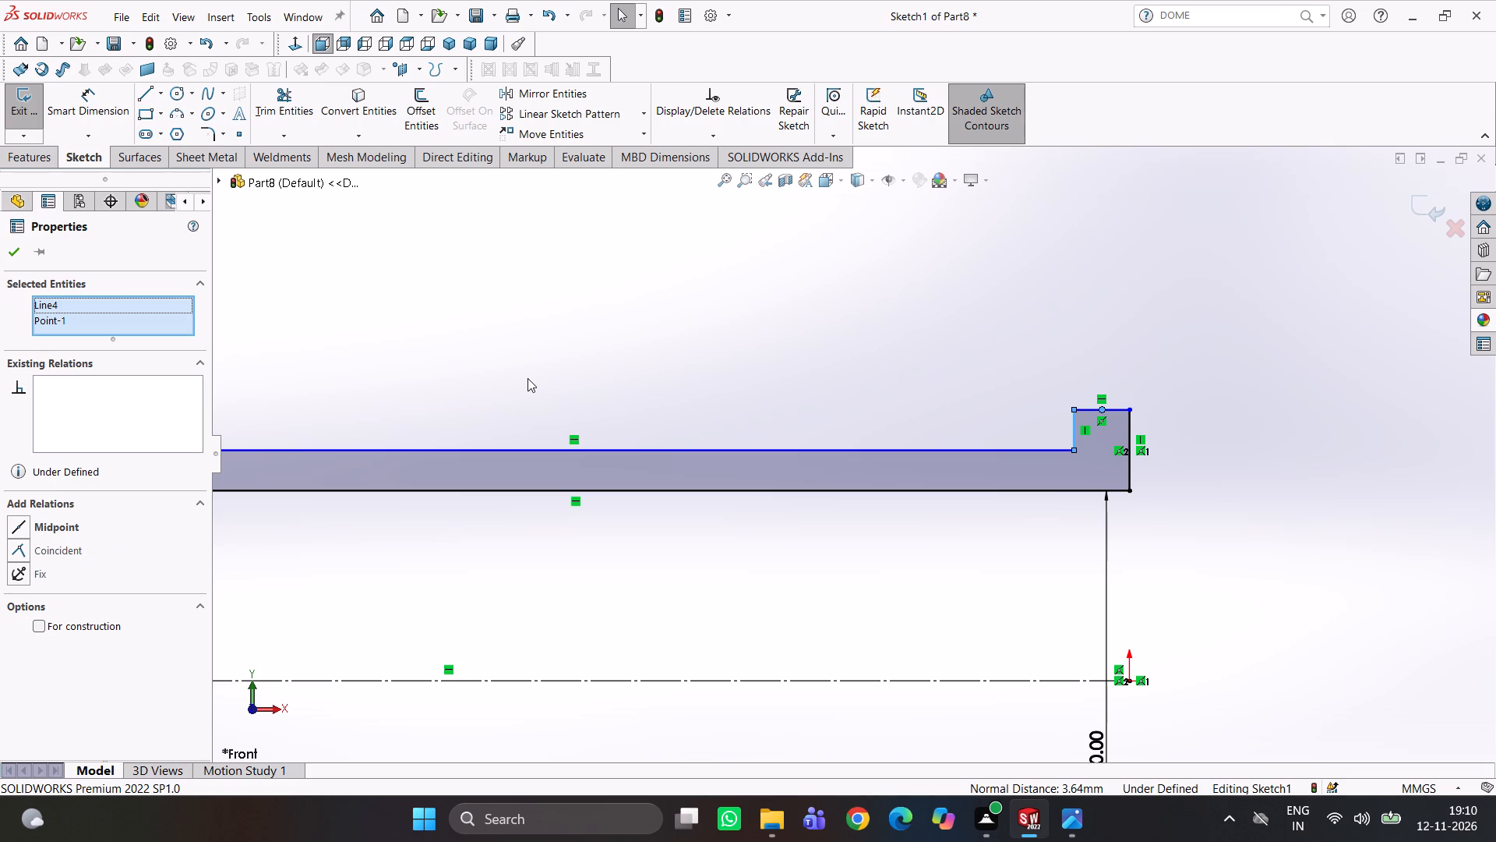
key("Delete")
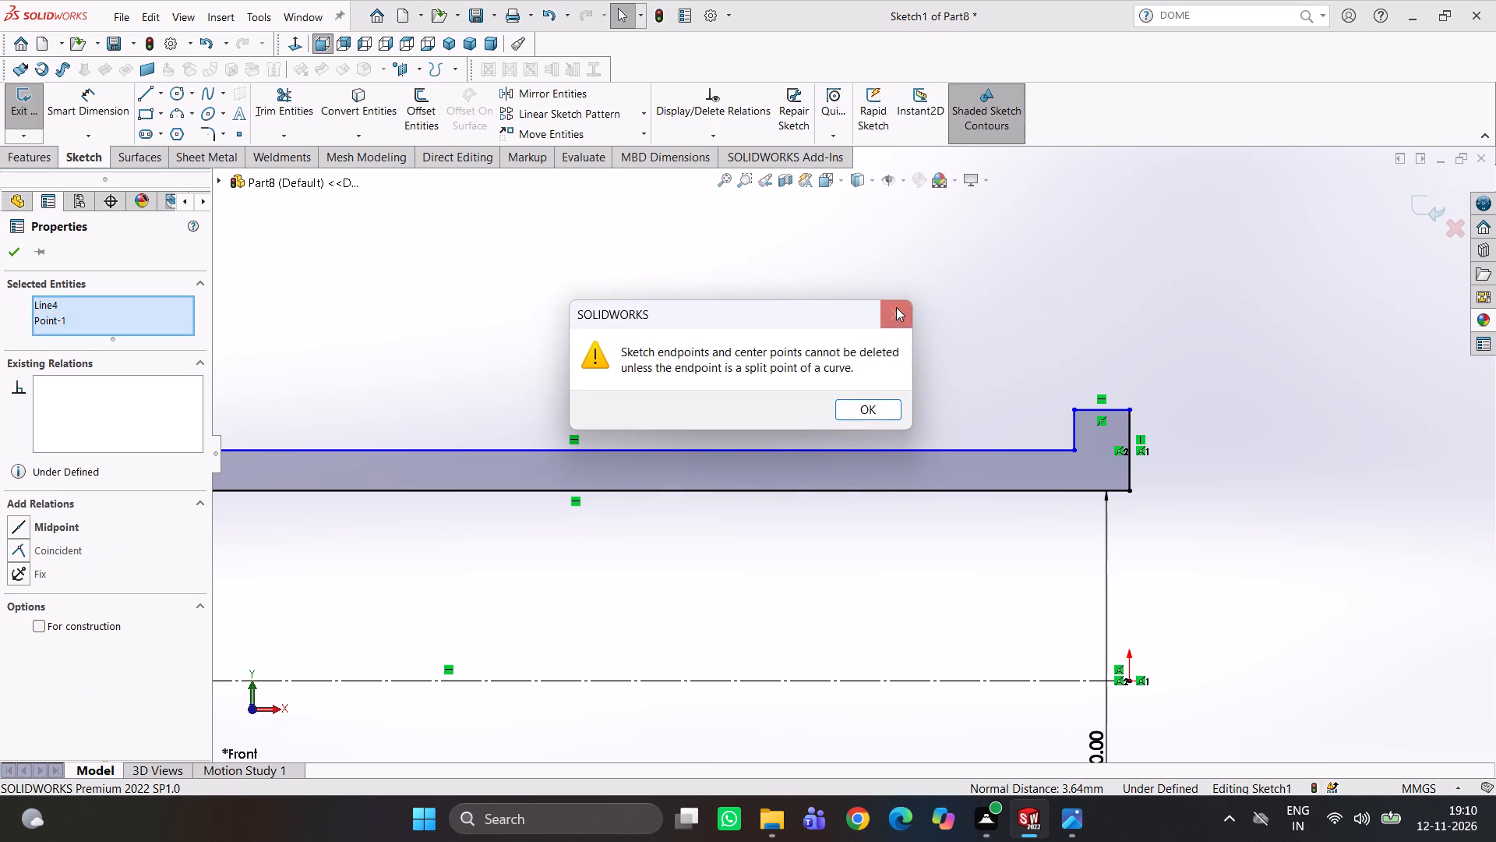
left_click(898, 313)
left_click(1086, 417)
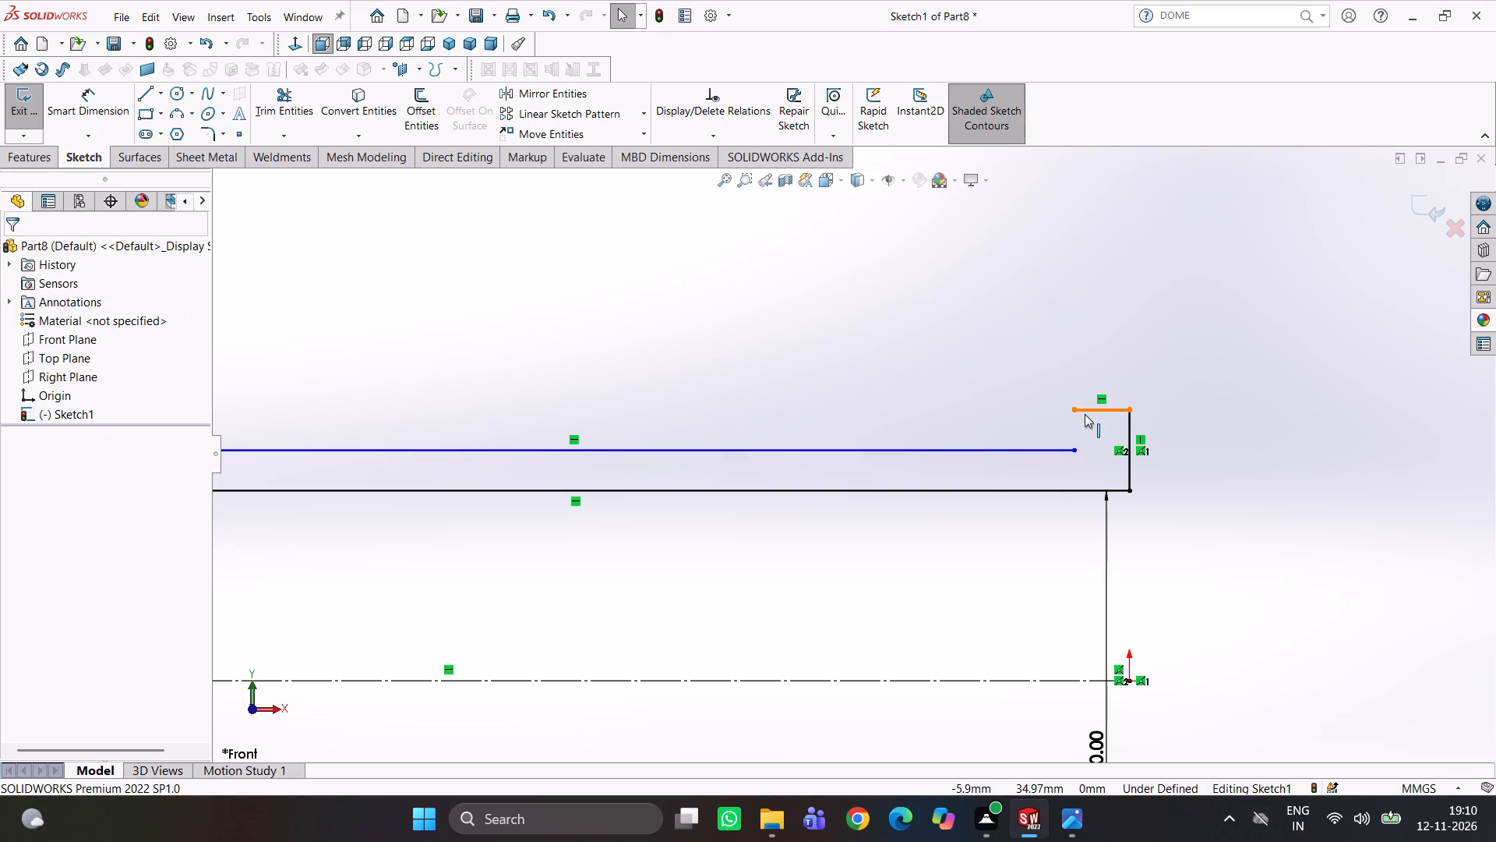
left_click(1084, 413)
key("Delete")
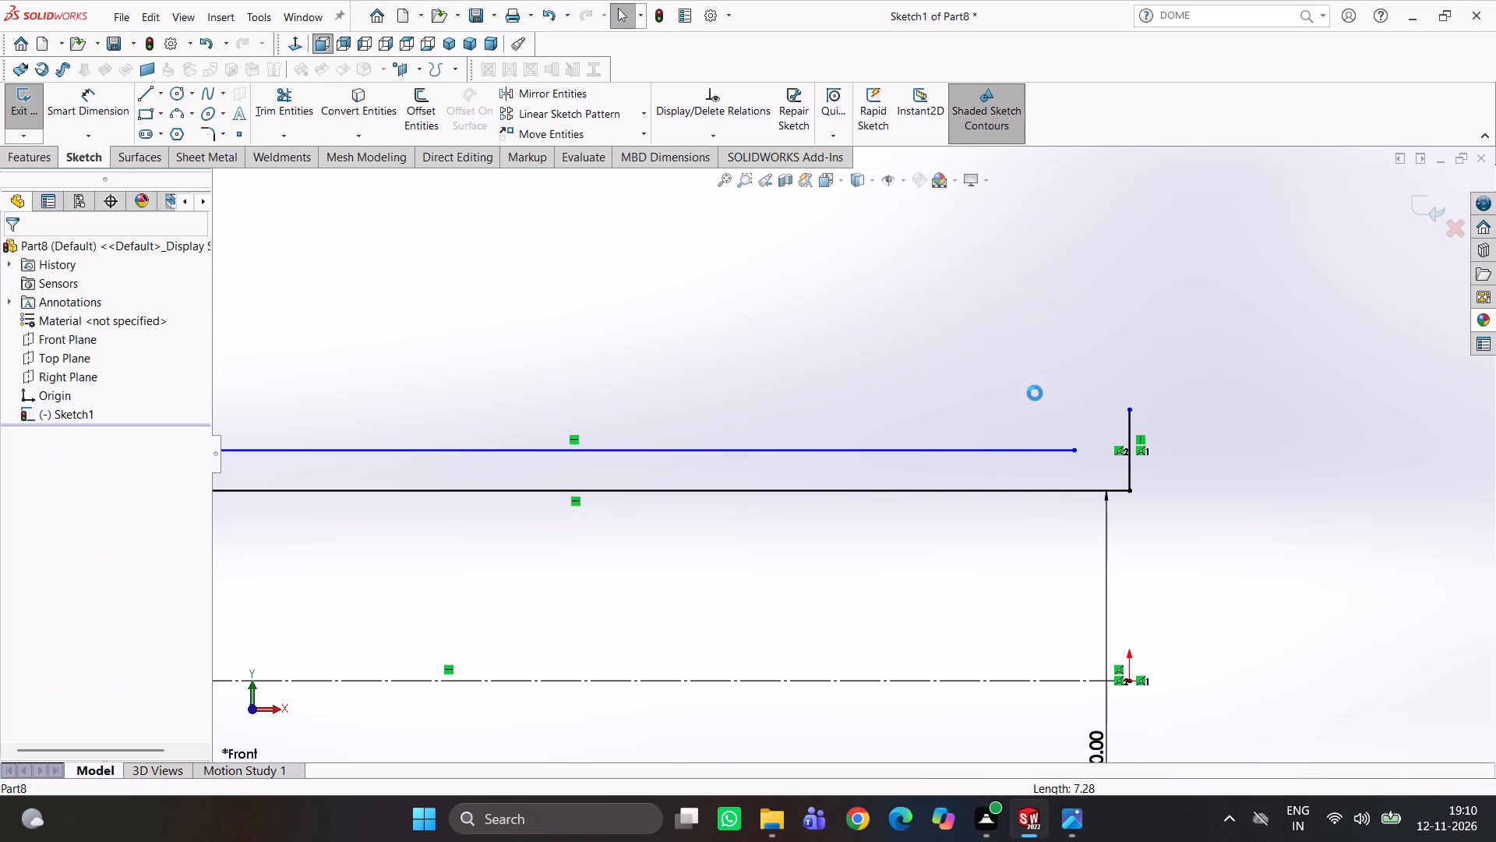
left_click(1131, 431)
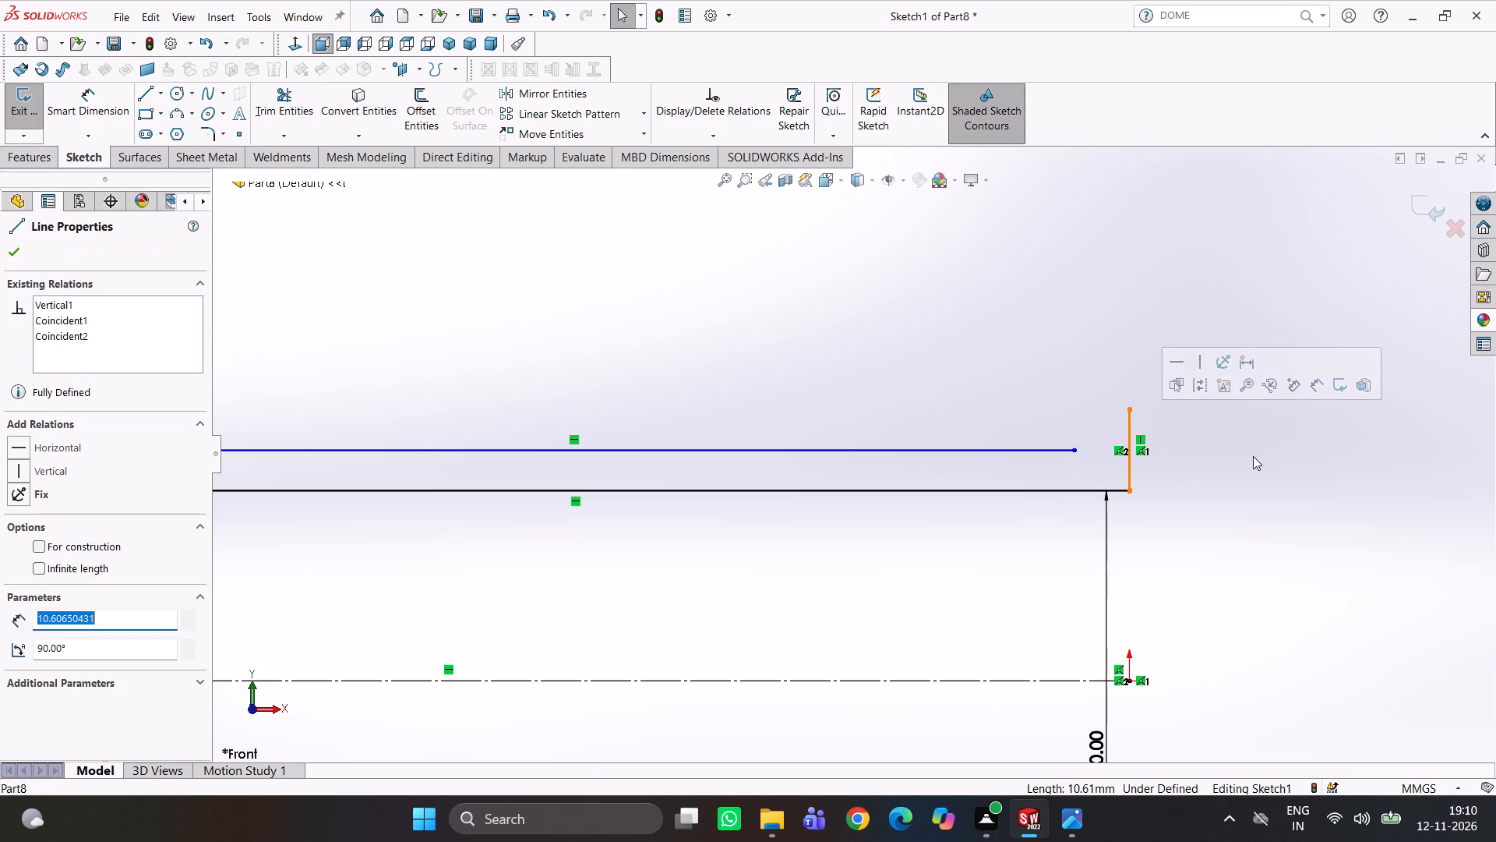
key("Delete")
Sketch a vertical end line about 5 mm up from the bore line's origin-side end, level with the outer tube line.
right_click_drag(1303, 474, 1189, 482)
left_click(1132, 492)
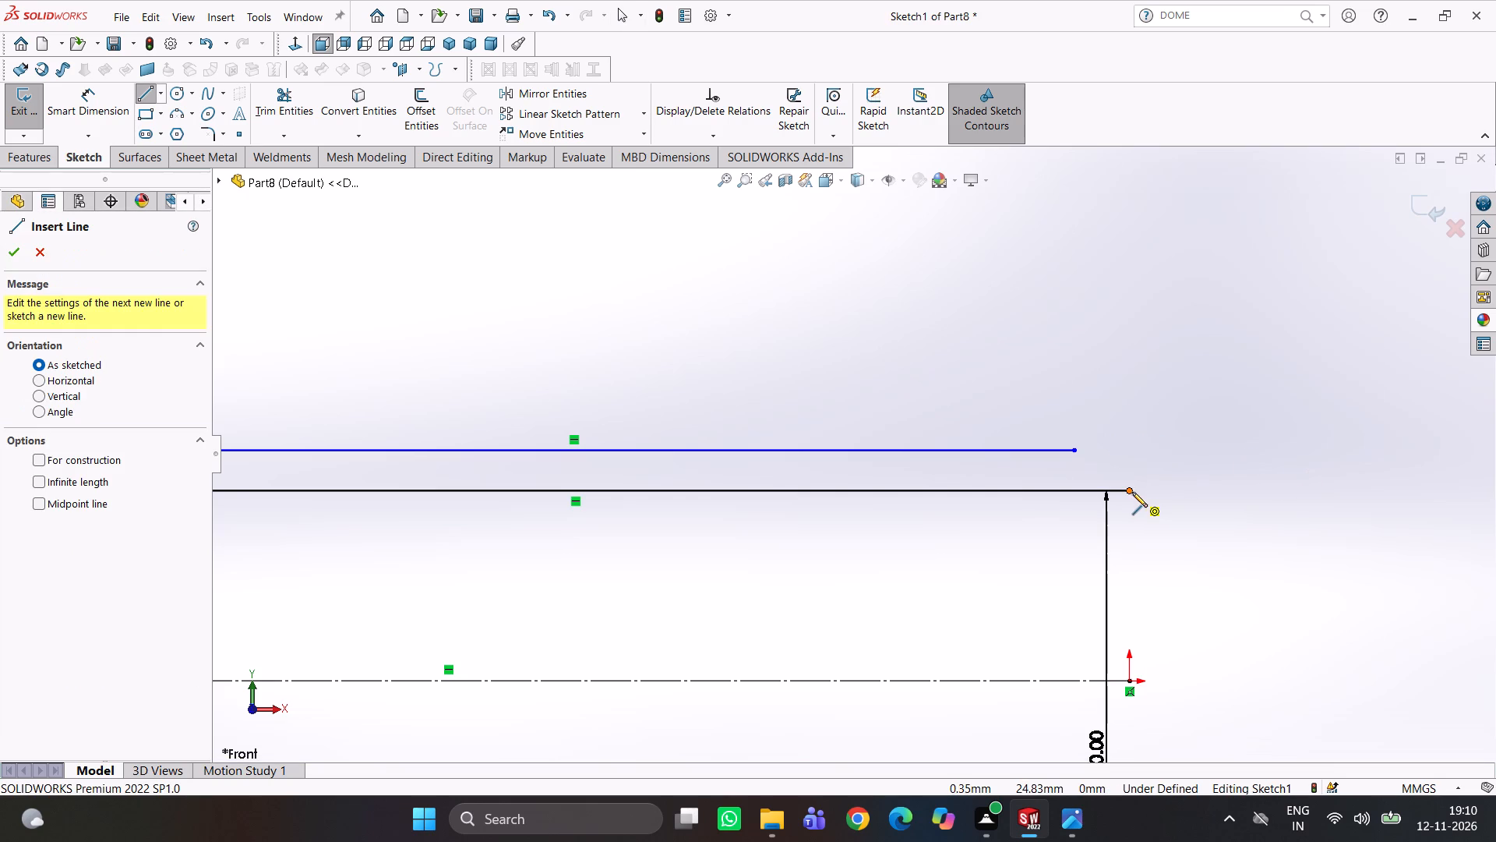
left_click(1127, 451)
key("Escape")
left_click(1244, 456)
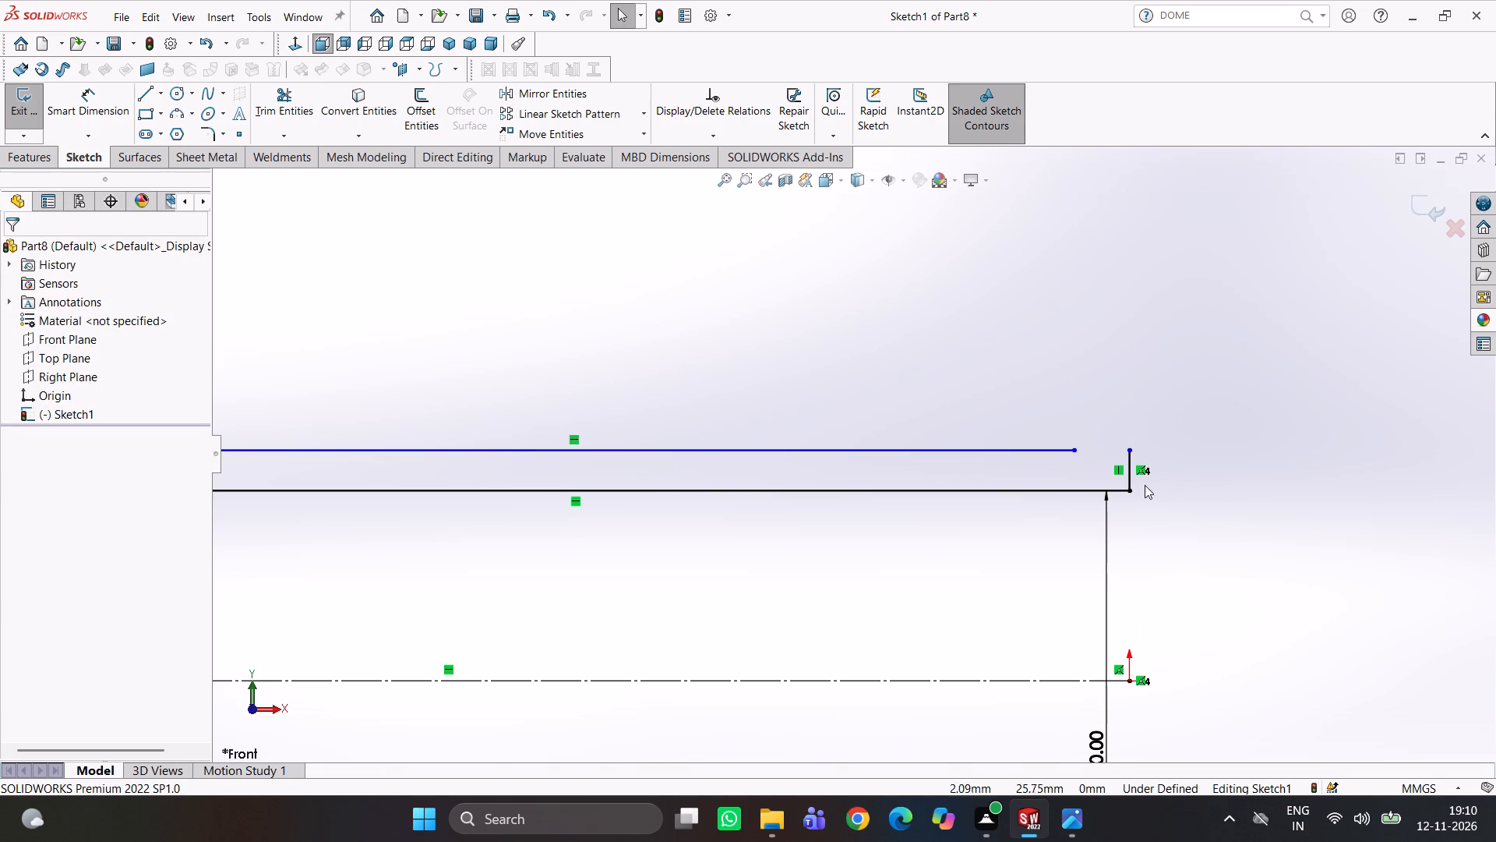
Extend the outer tube line to the upper endpoint of the new vertical end line to close the profile.
left_click_drag(1077, 451, 1132, 448, "ctrl")
left_click(1190, 457)
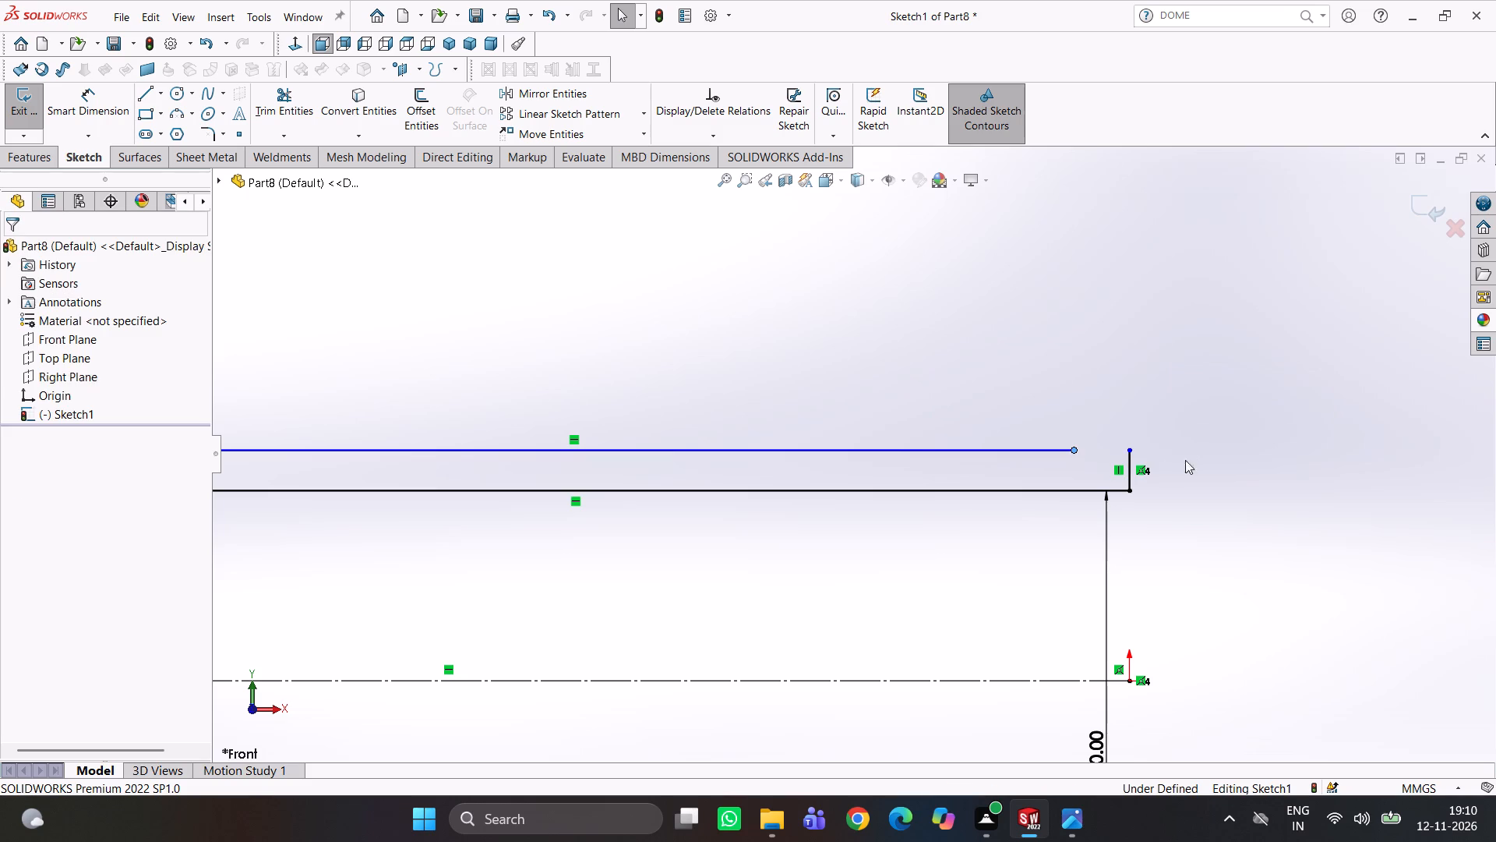
left_click_drag(1070, 449, 1126, 452)
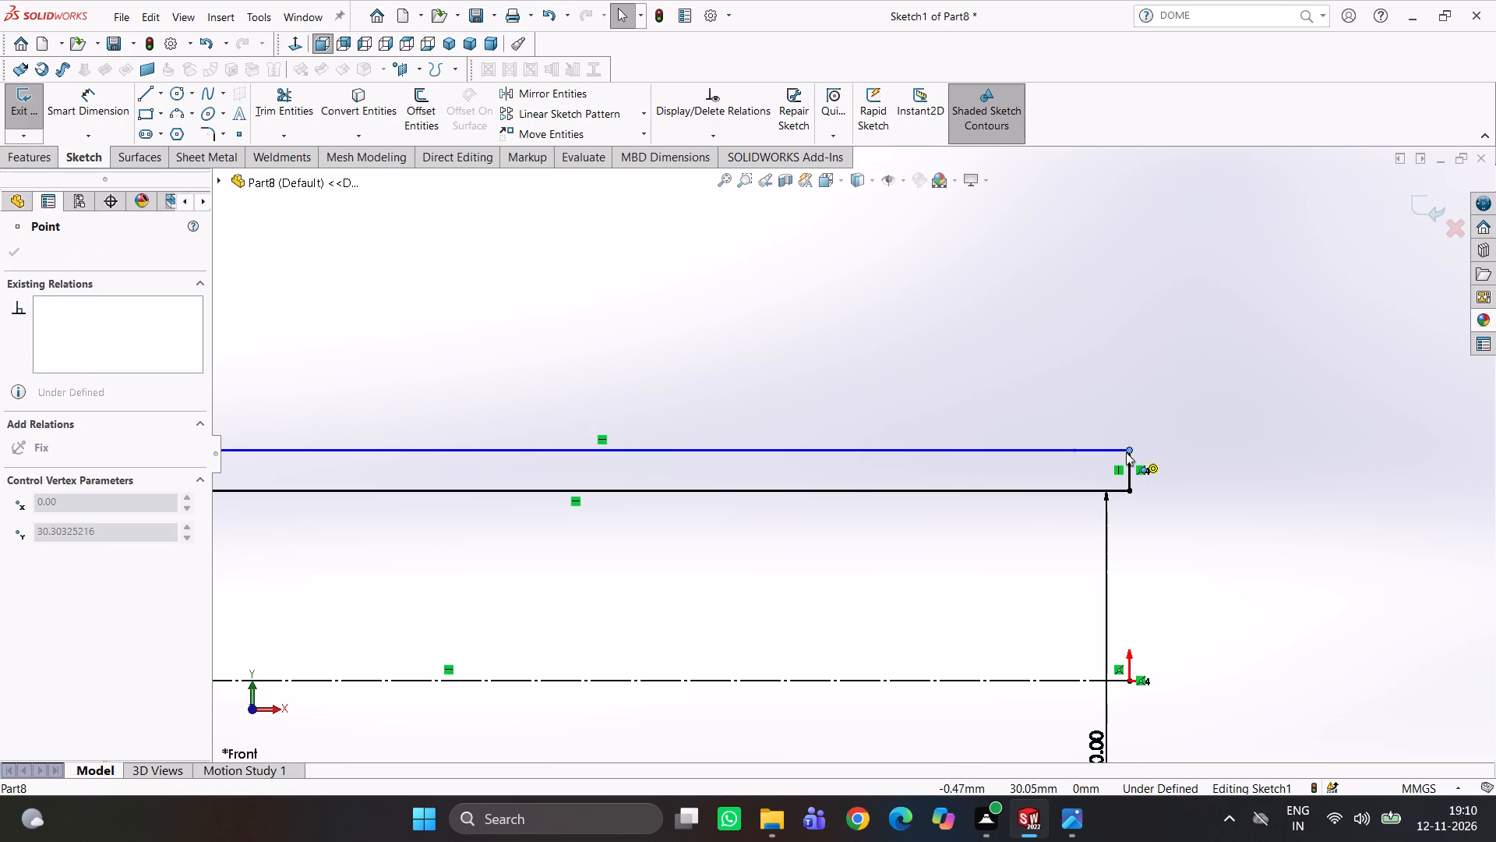
left_click_drag(1126, 452, 1131, 452)
left_click(1180, 483)
Check the tube diameter in the reference drawing and dimension the outer tube line about the centreline as a 70 mm diameter.
scroll(1128, 504, "up", 5)
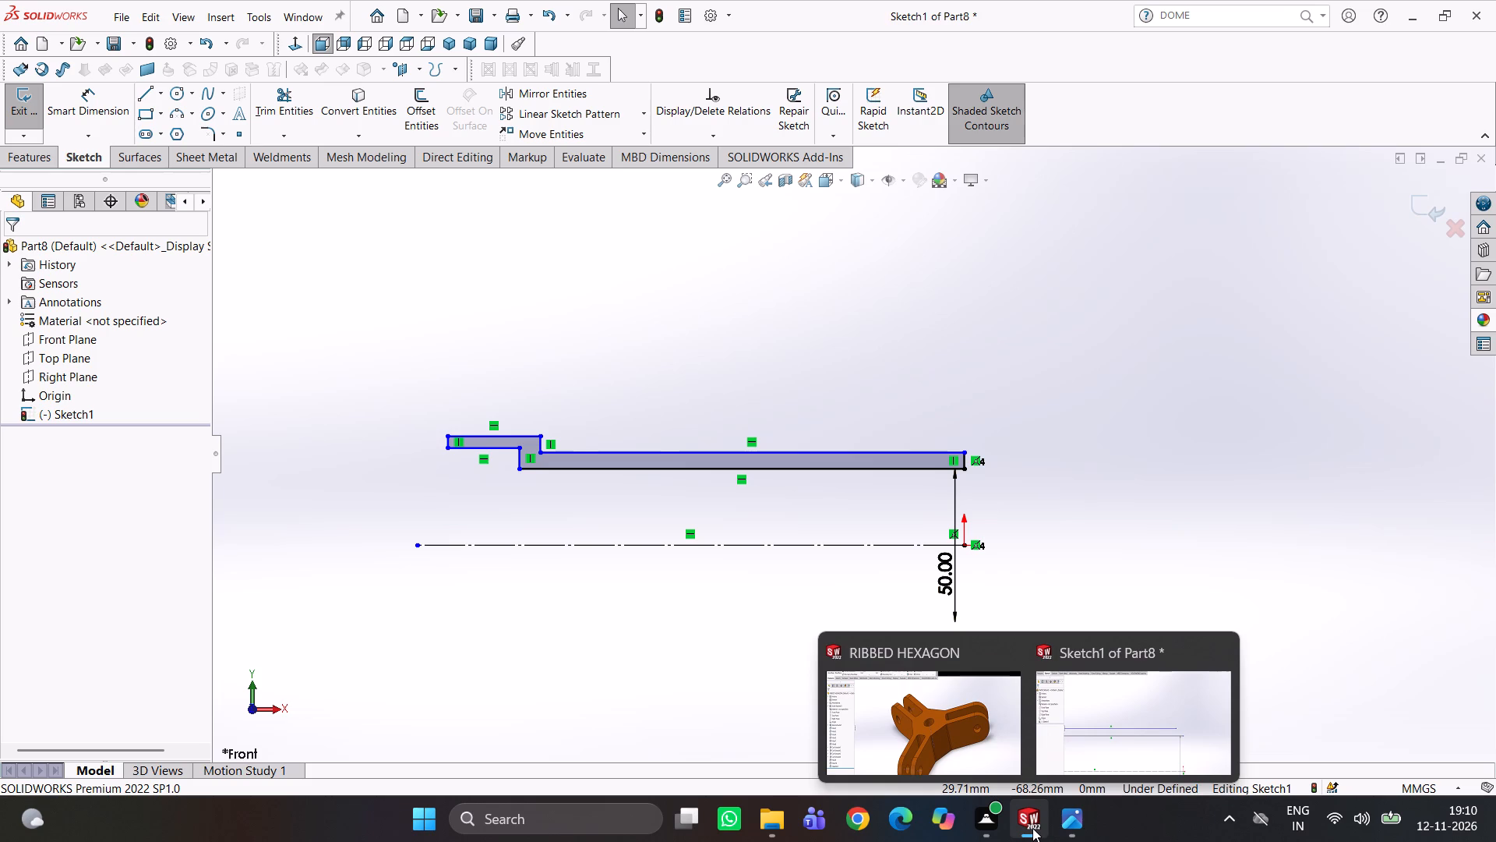
left_click(1071, 813)
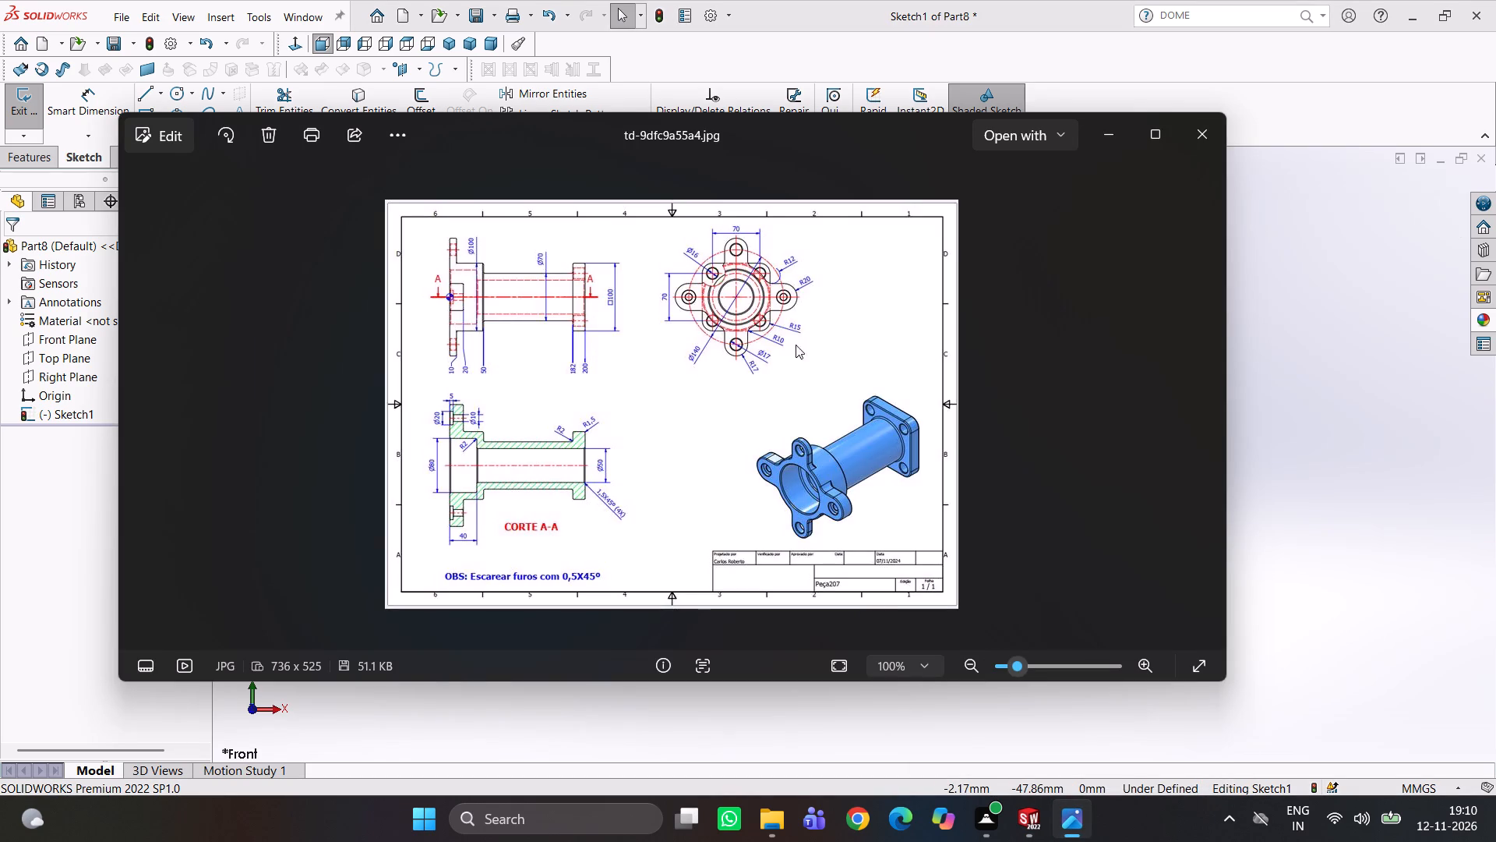
scroll(604, 465, "down", 2)
scroll(477, 451, "up", 2)
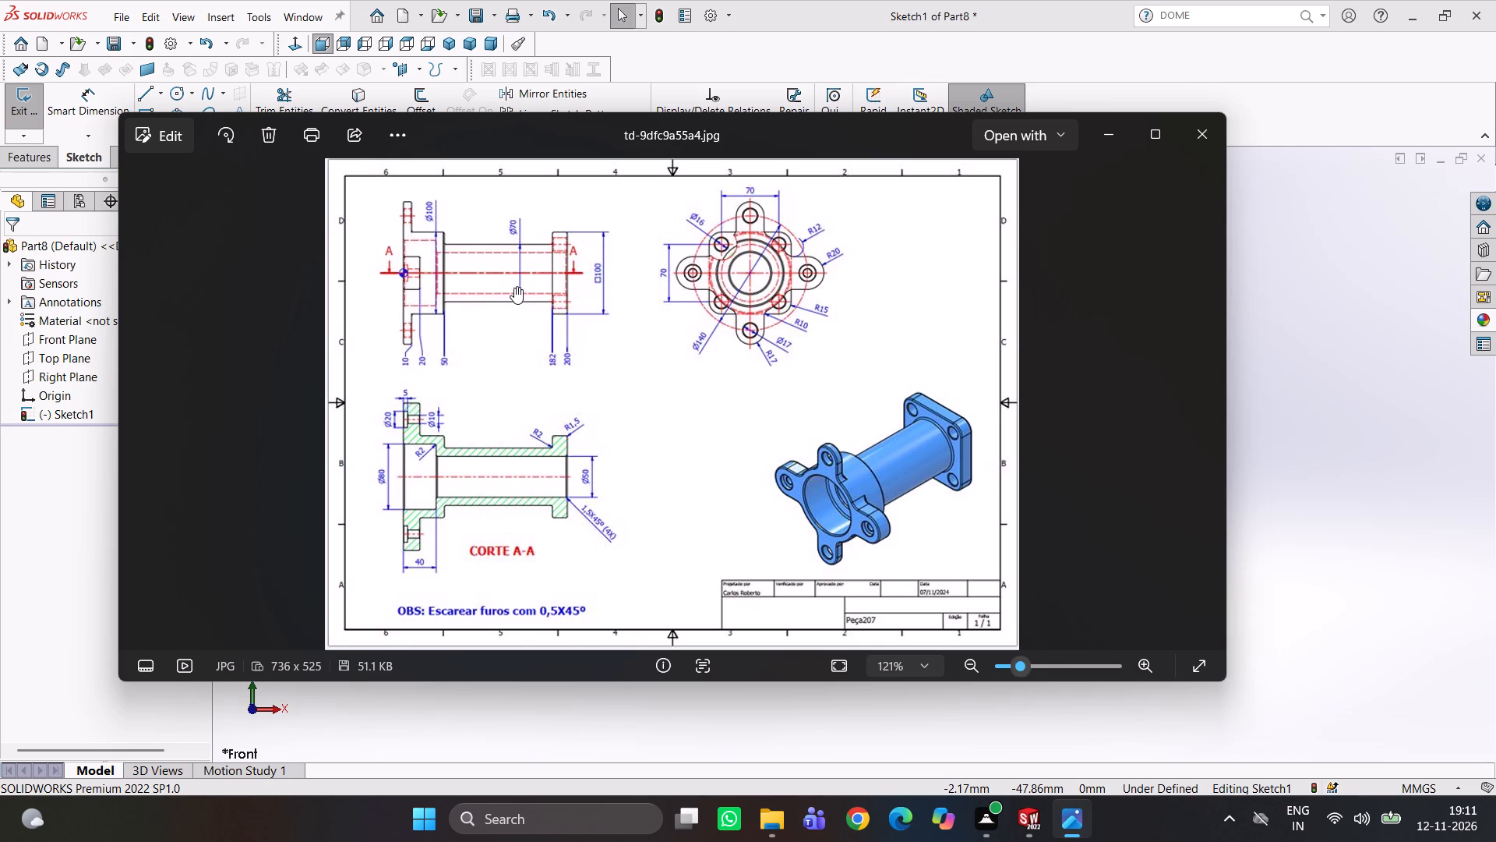
left_click(1038, 823)
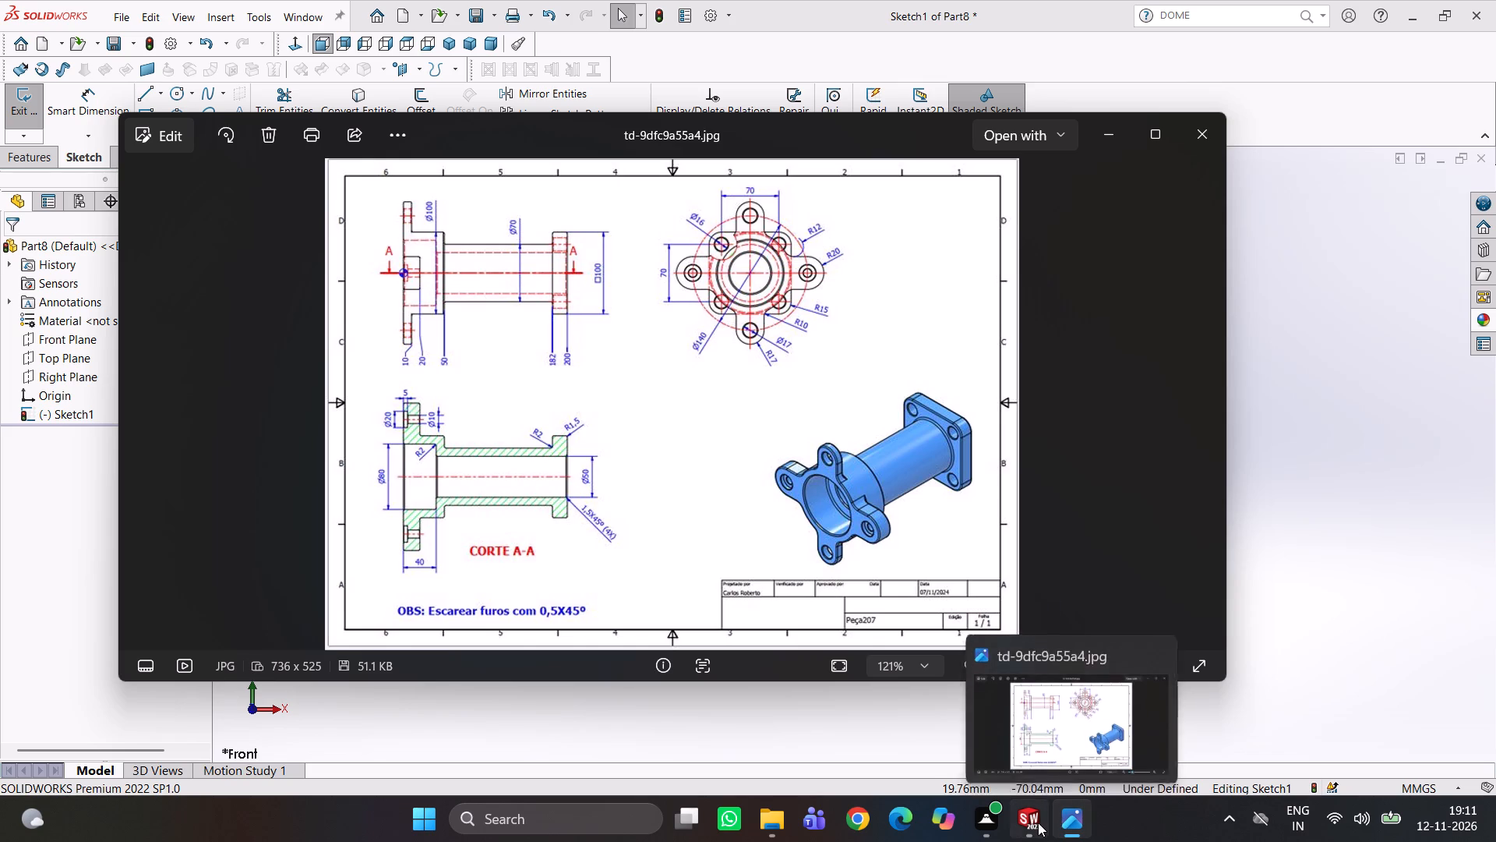
right_click_drag(1128, 586, 1113, 530)
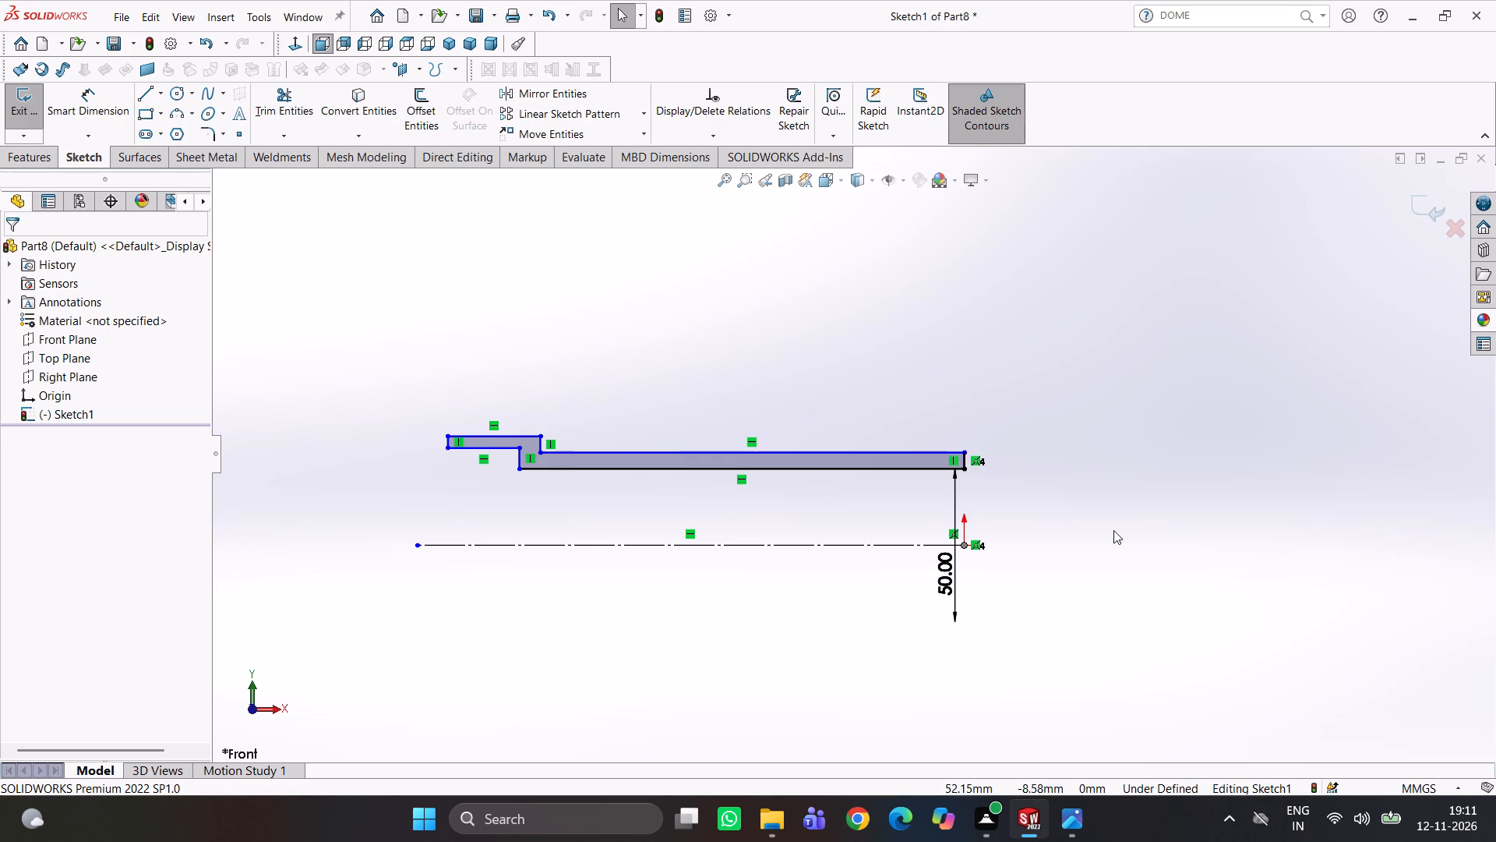
right_click_drag(1113, 530, 1105, 469)
left_click(905, 546)
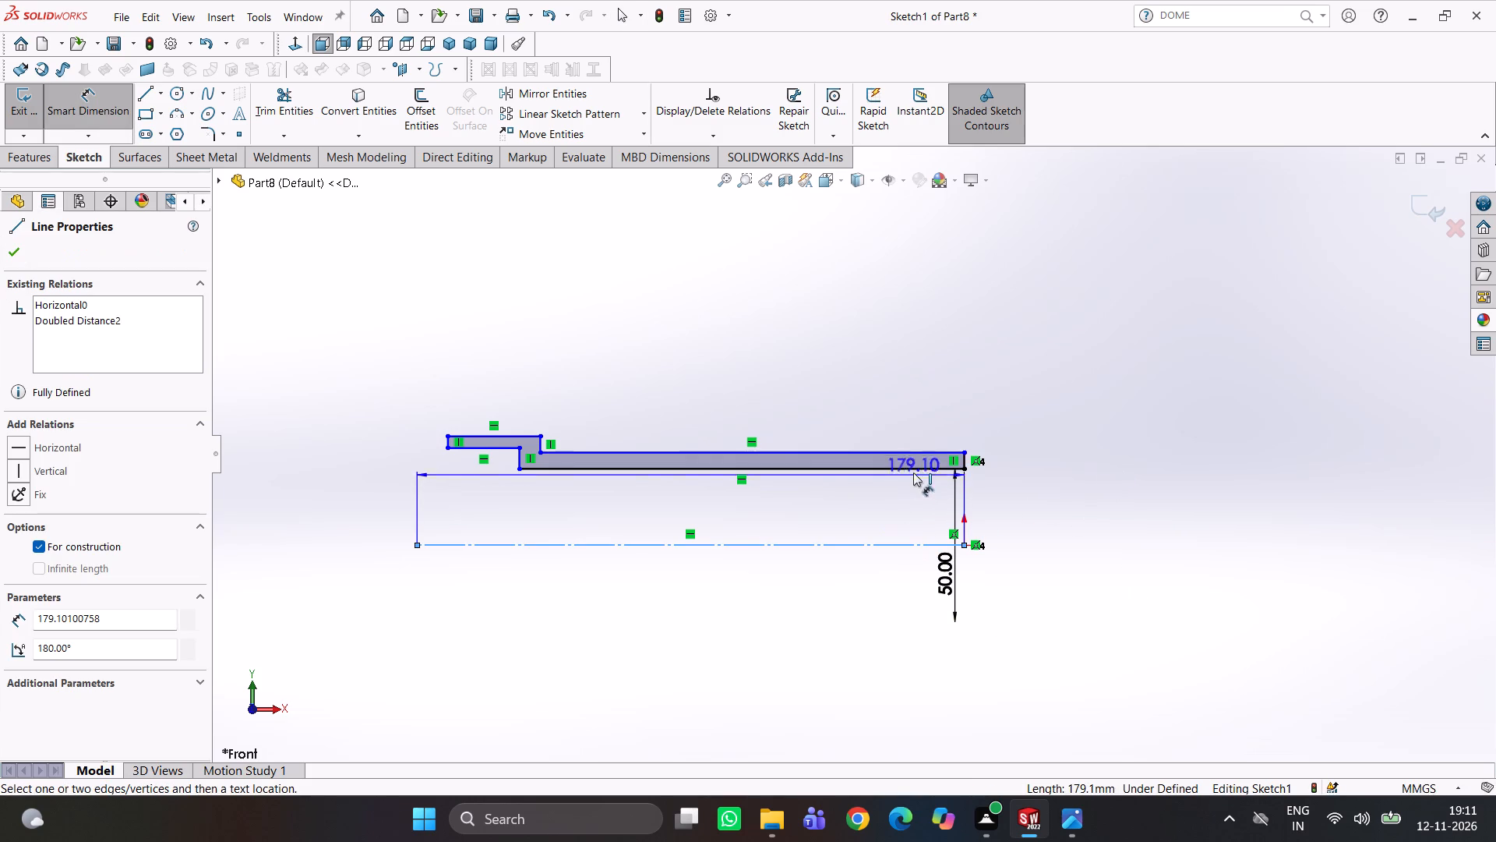
left_click(914, 452)
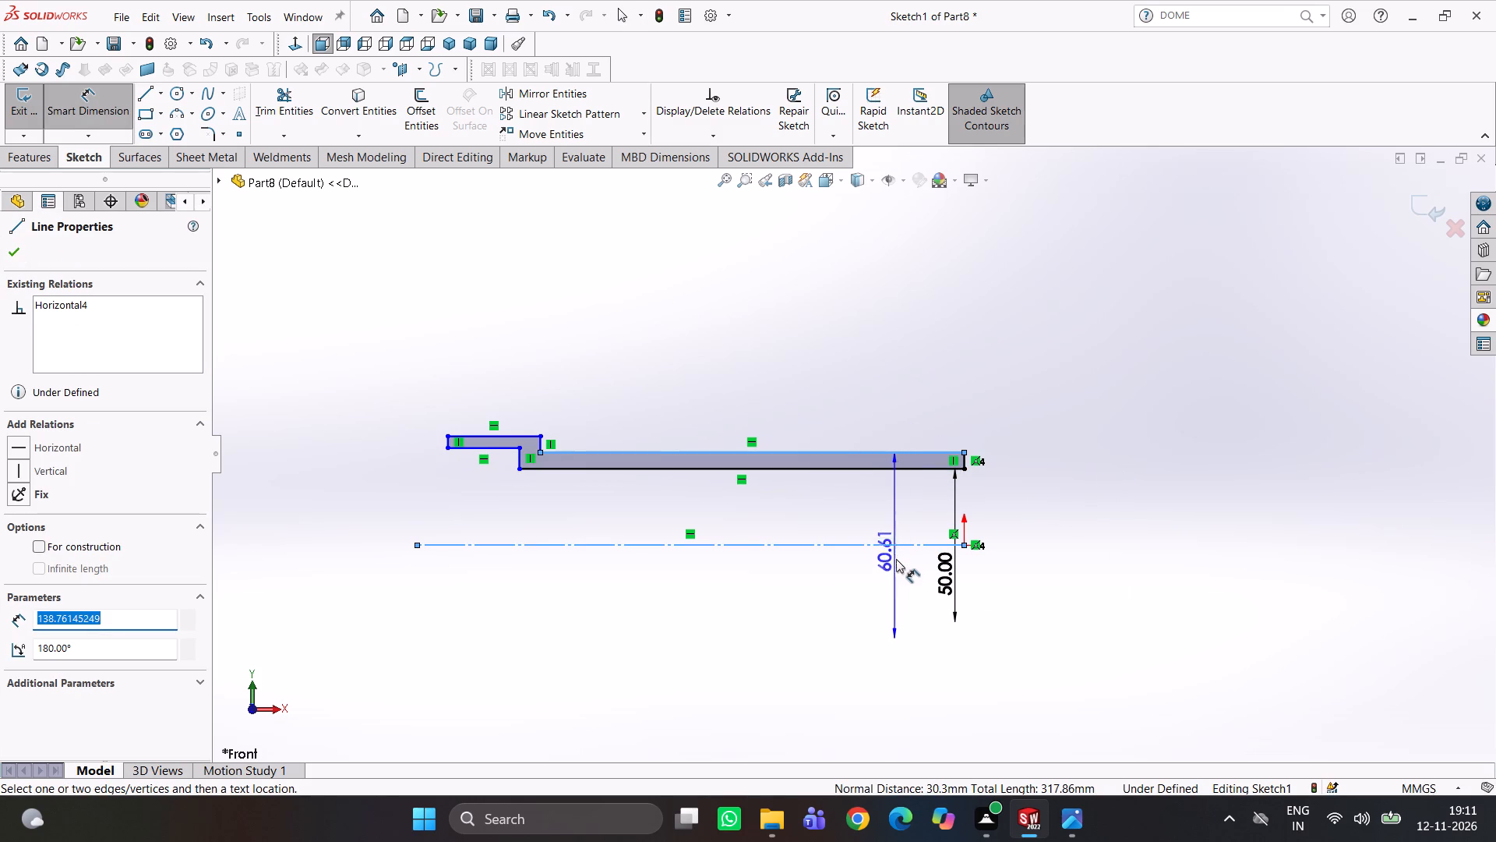
left_click(896, 562)
type("70")
key("Return")
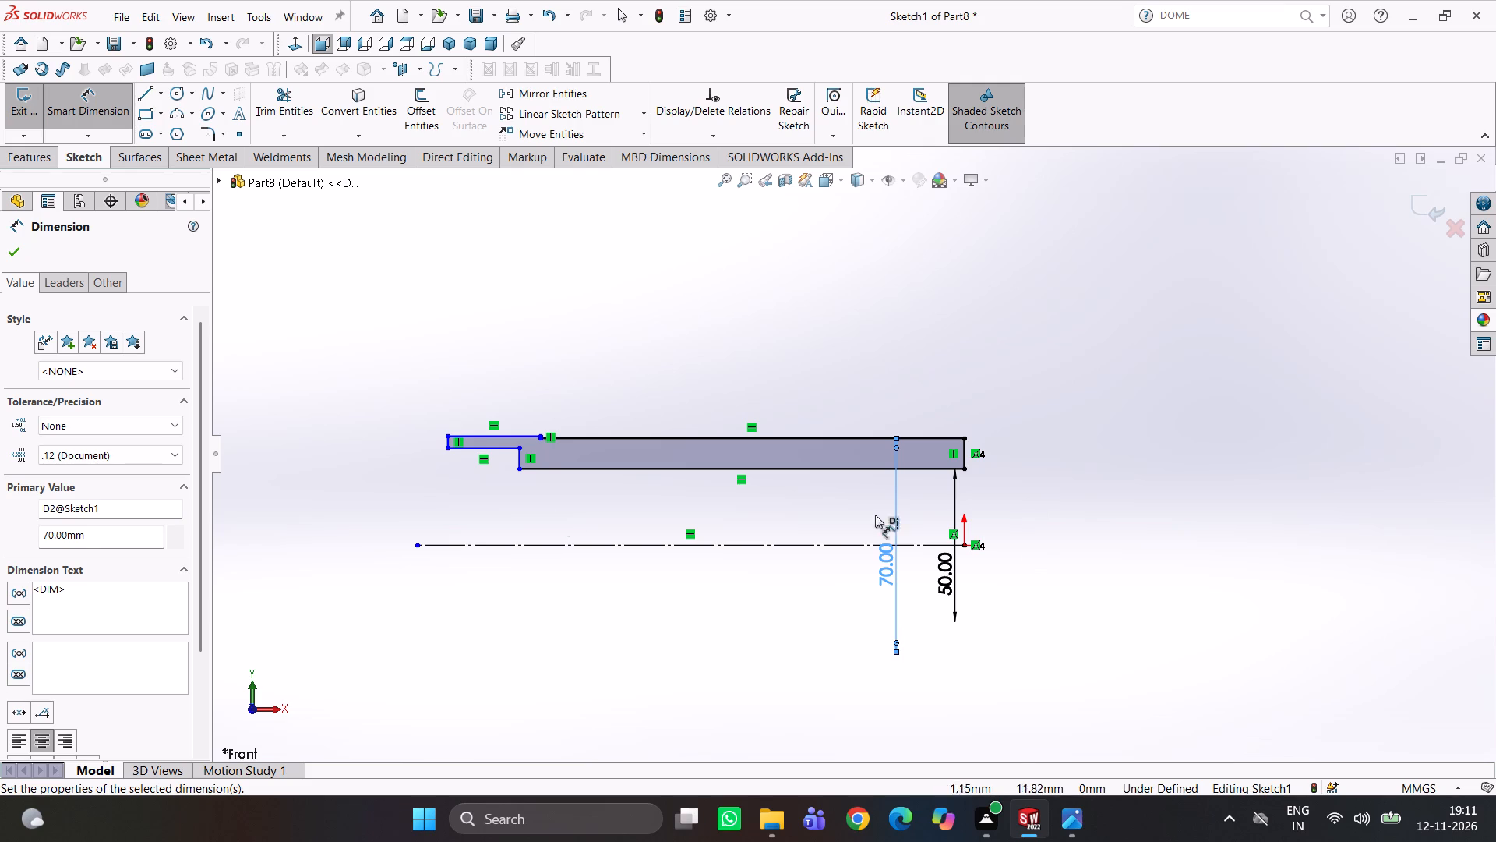
Dimension the top line of the enlarged end about the centreline as a 100 mm diameter, following the reference drawing.
left_click(1082, 821)
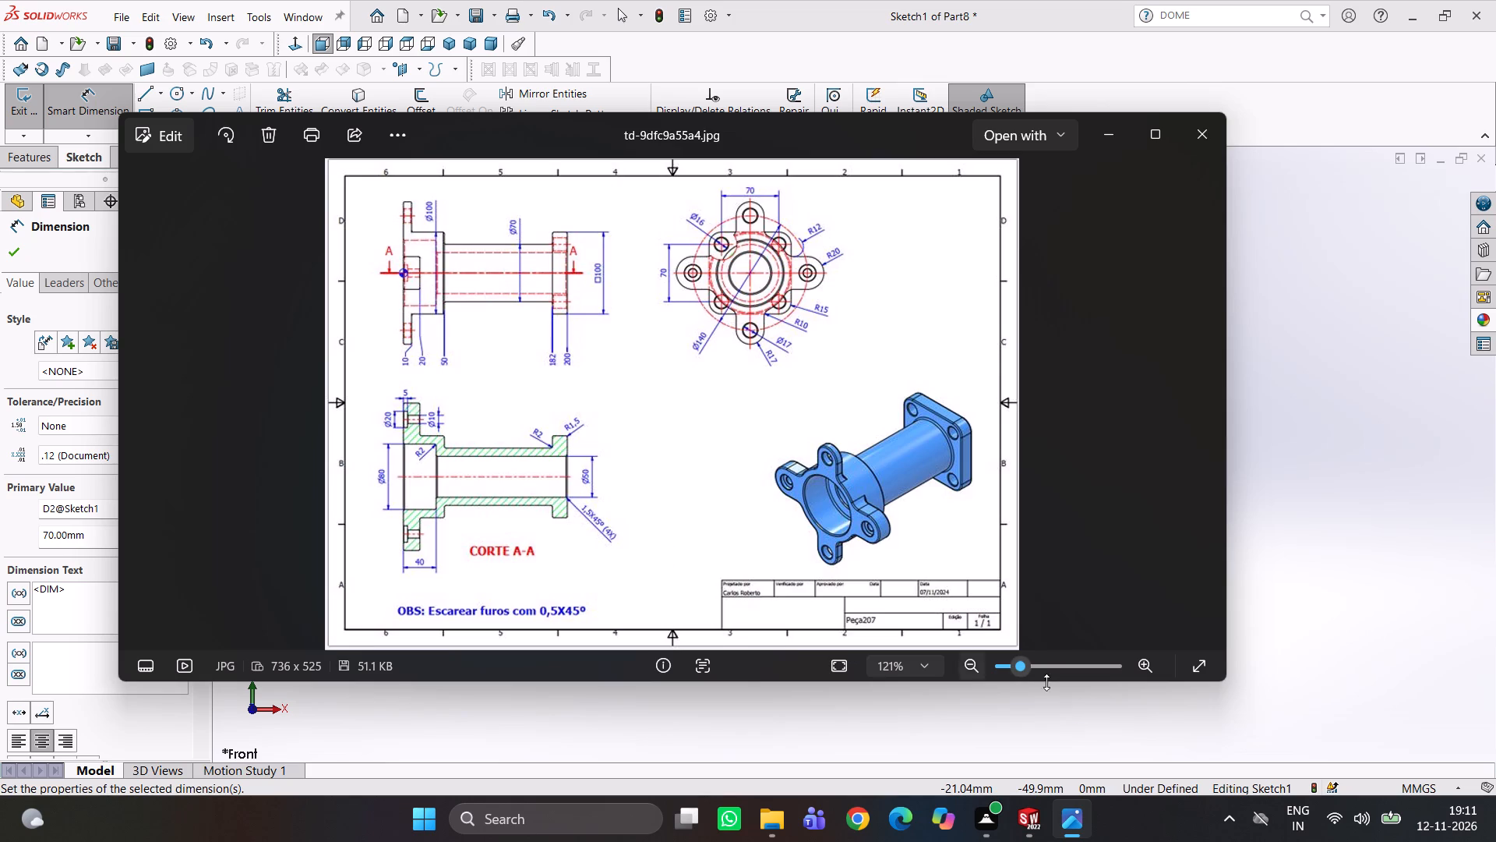
left_click(1062, 819)
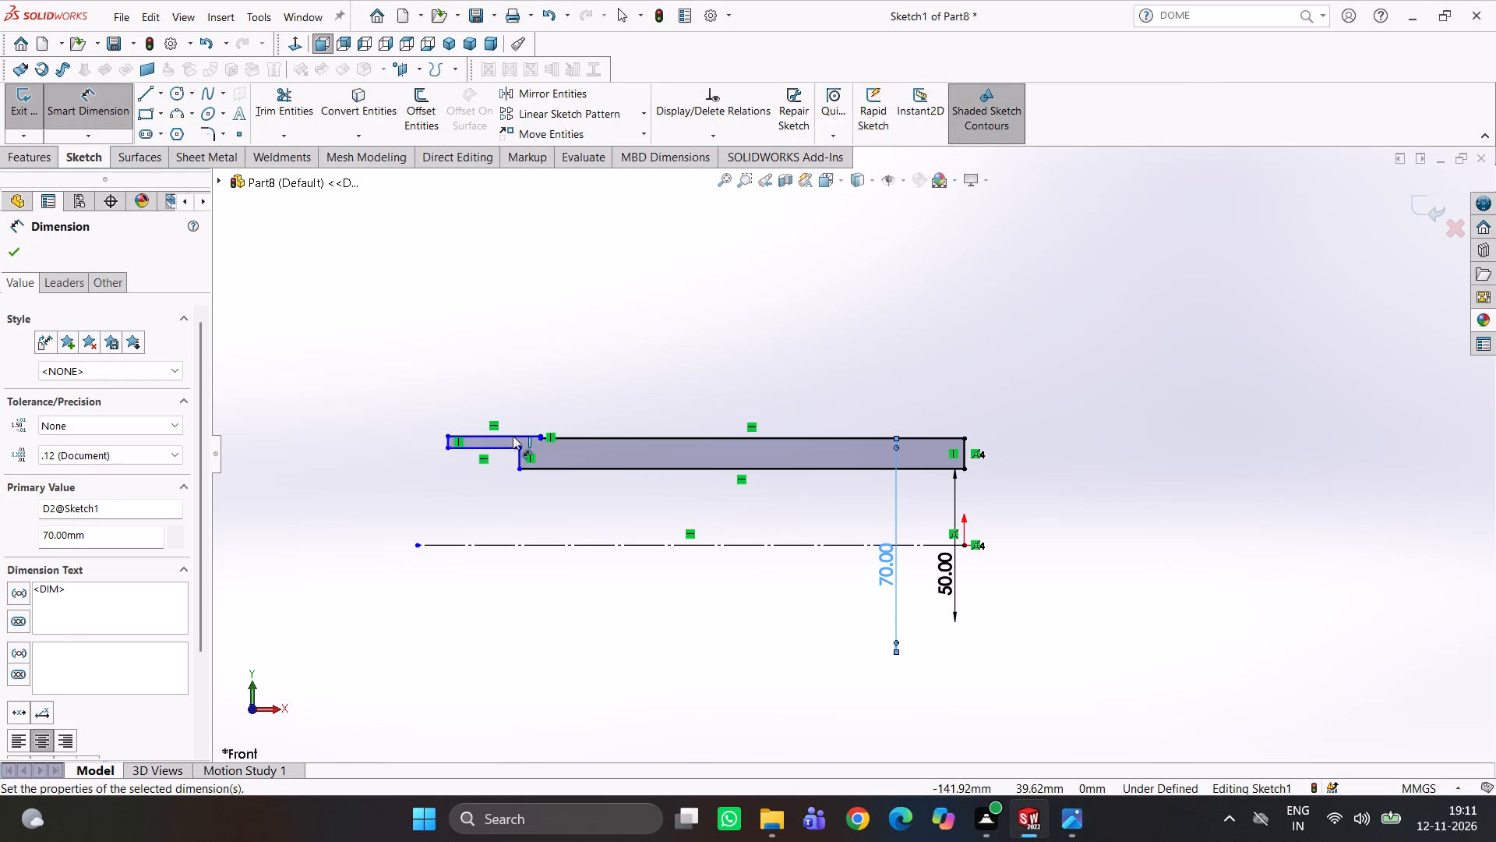
left_click(511, 437)
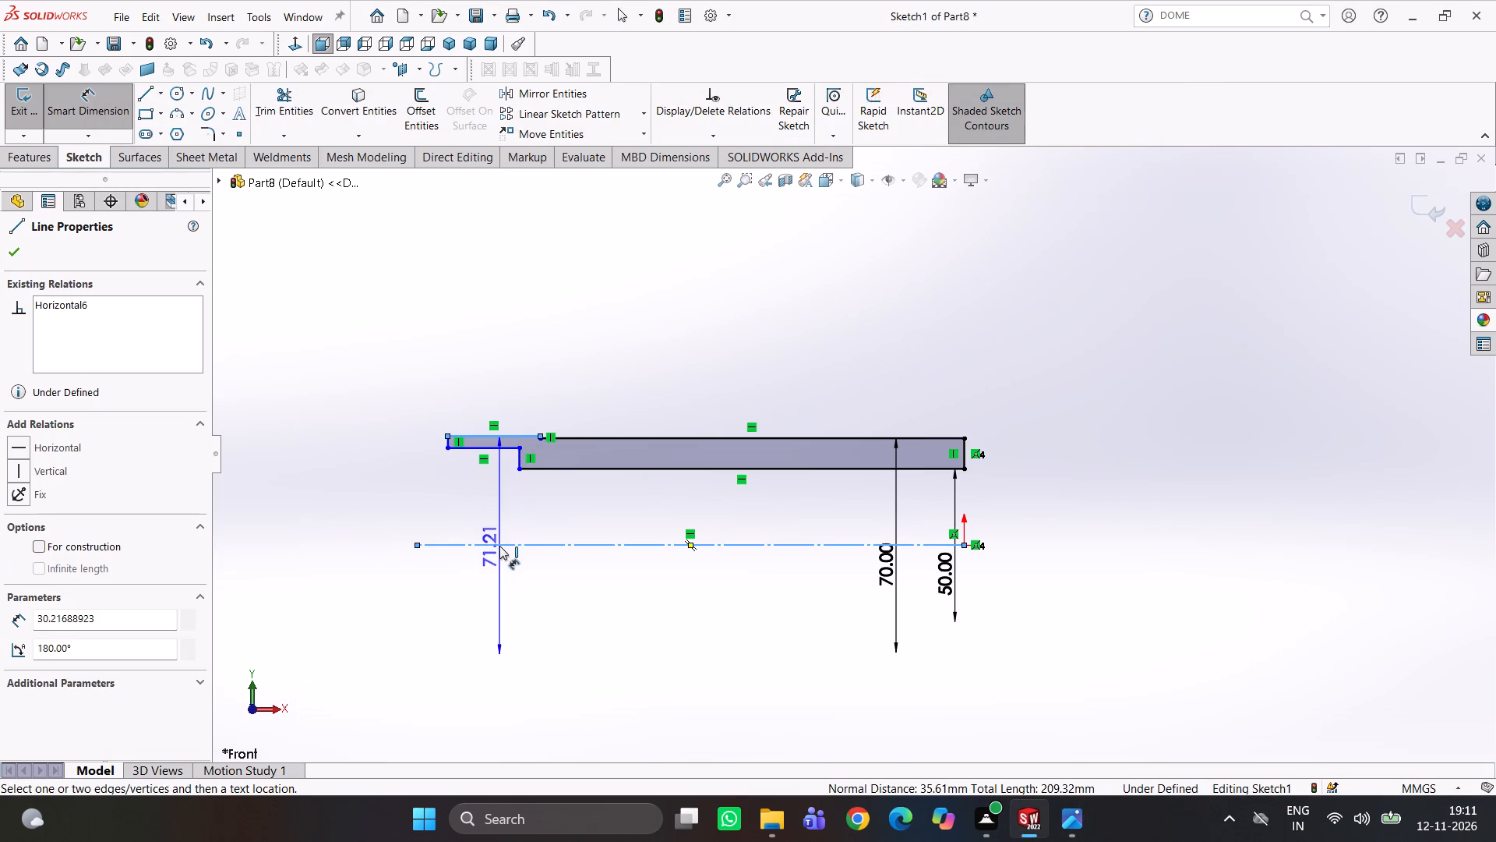
left_click(489, 550)
left_click(496, 607)
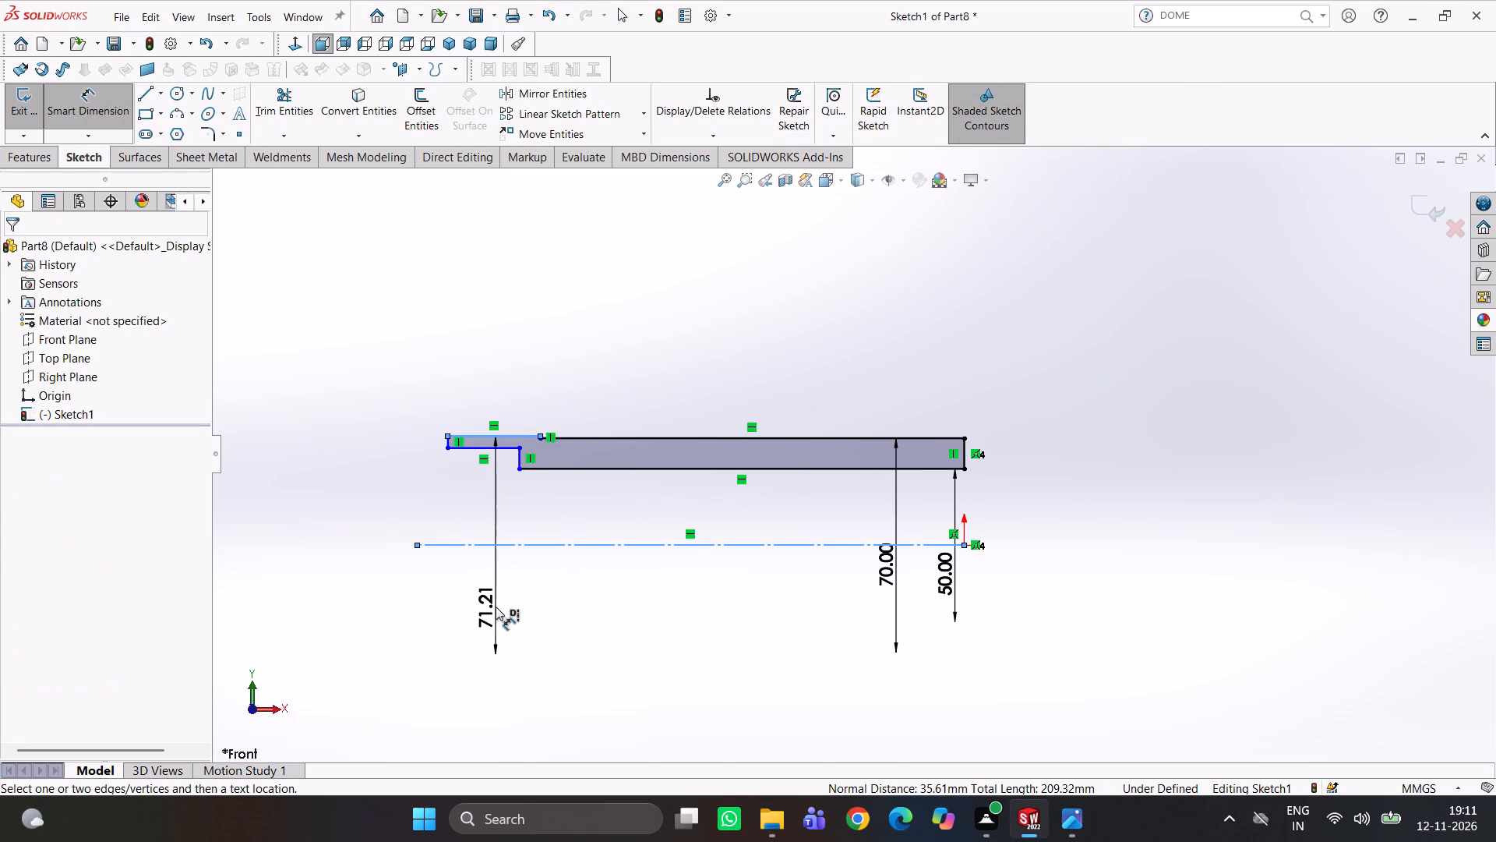
type("100")
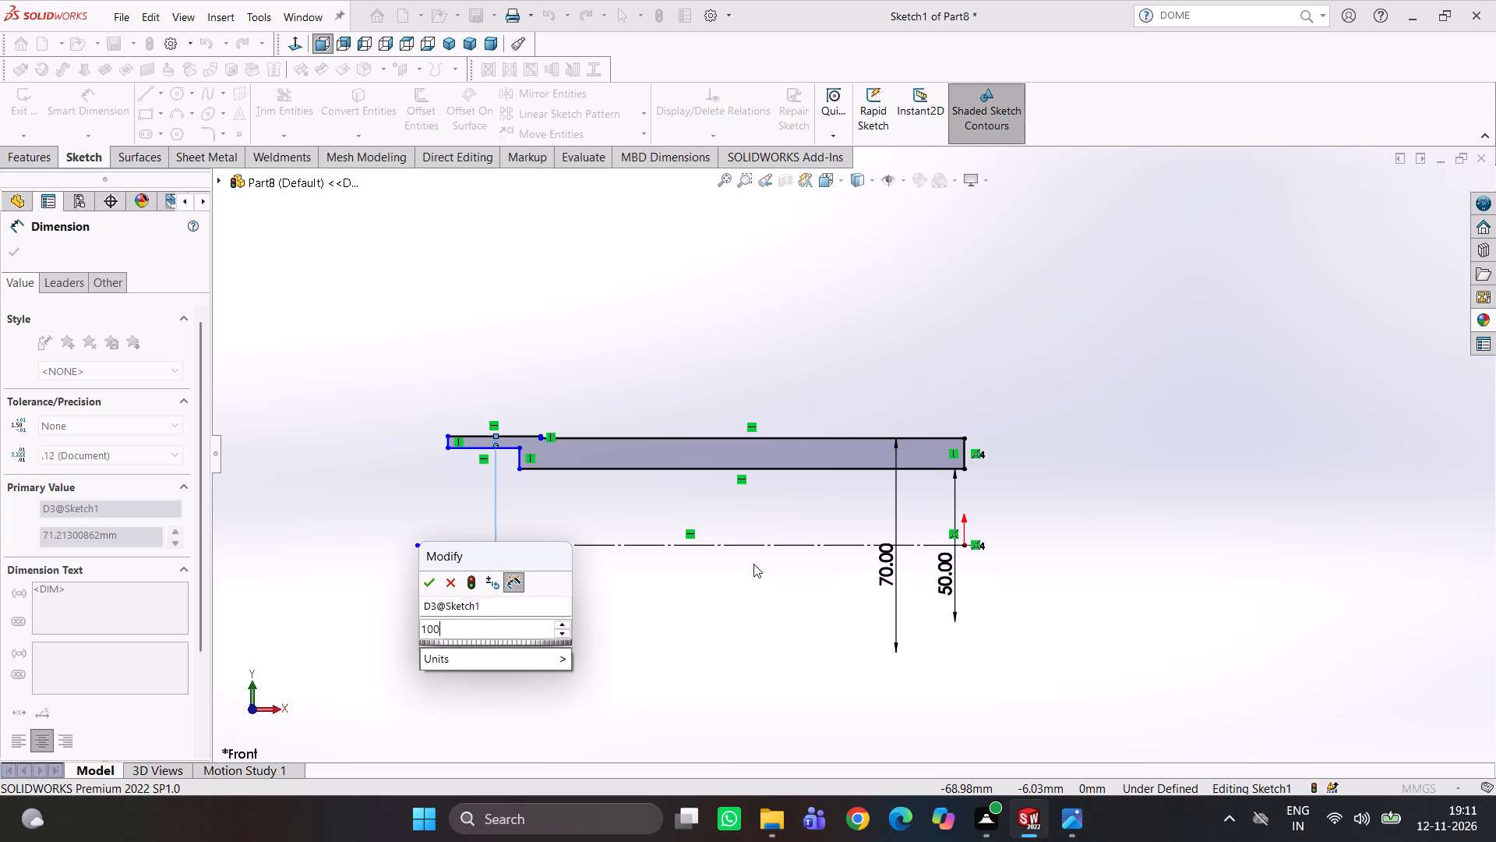
key("Return")
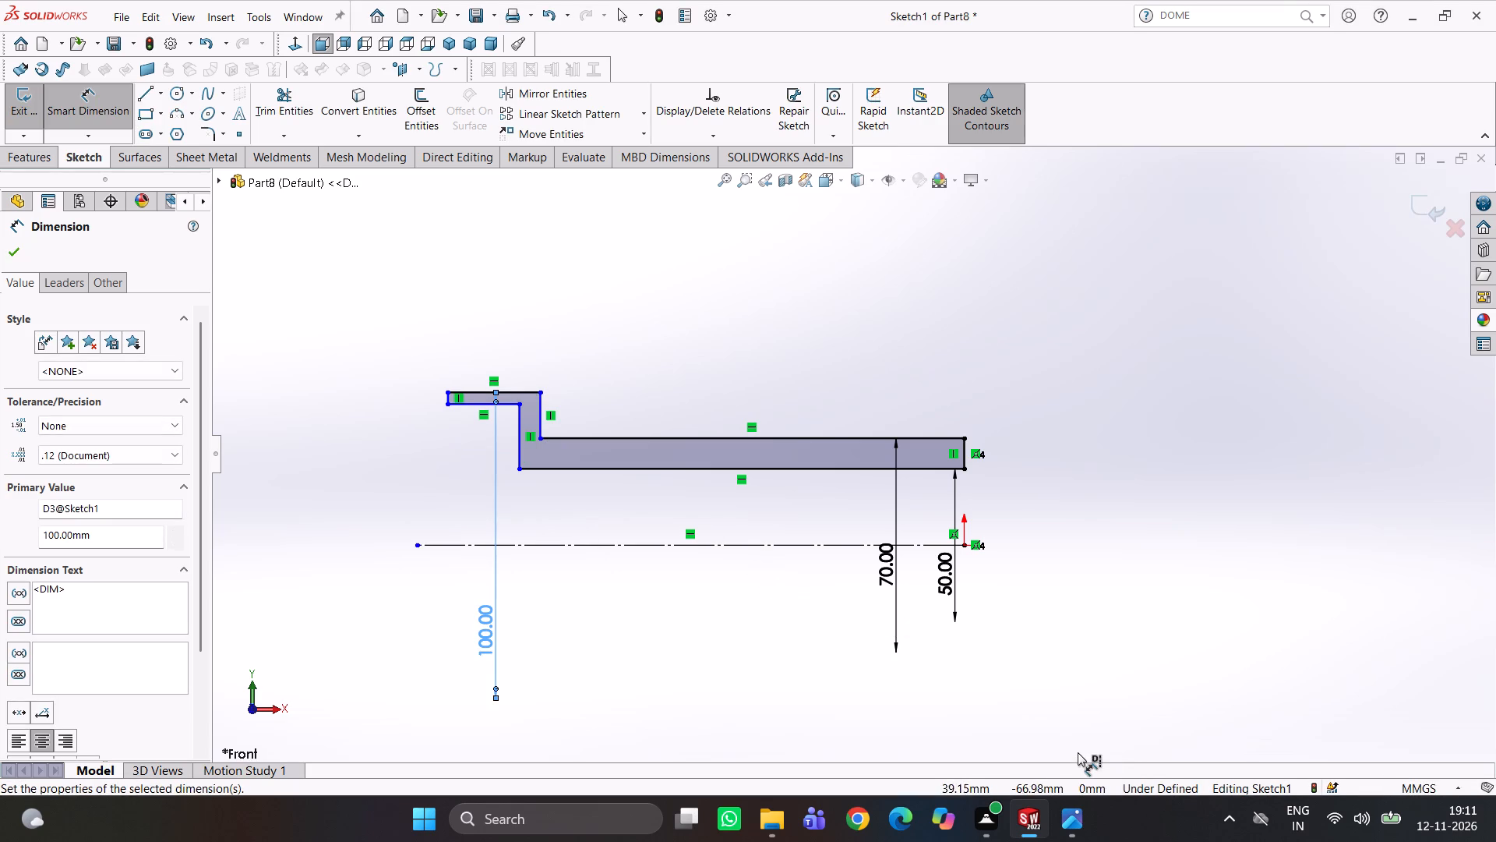
Dimension the counterbore line of the enlarged end about the centreline as an 80 mm diameter, following the reference drawing.
left_click(1060, 819)
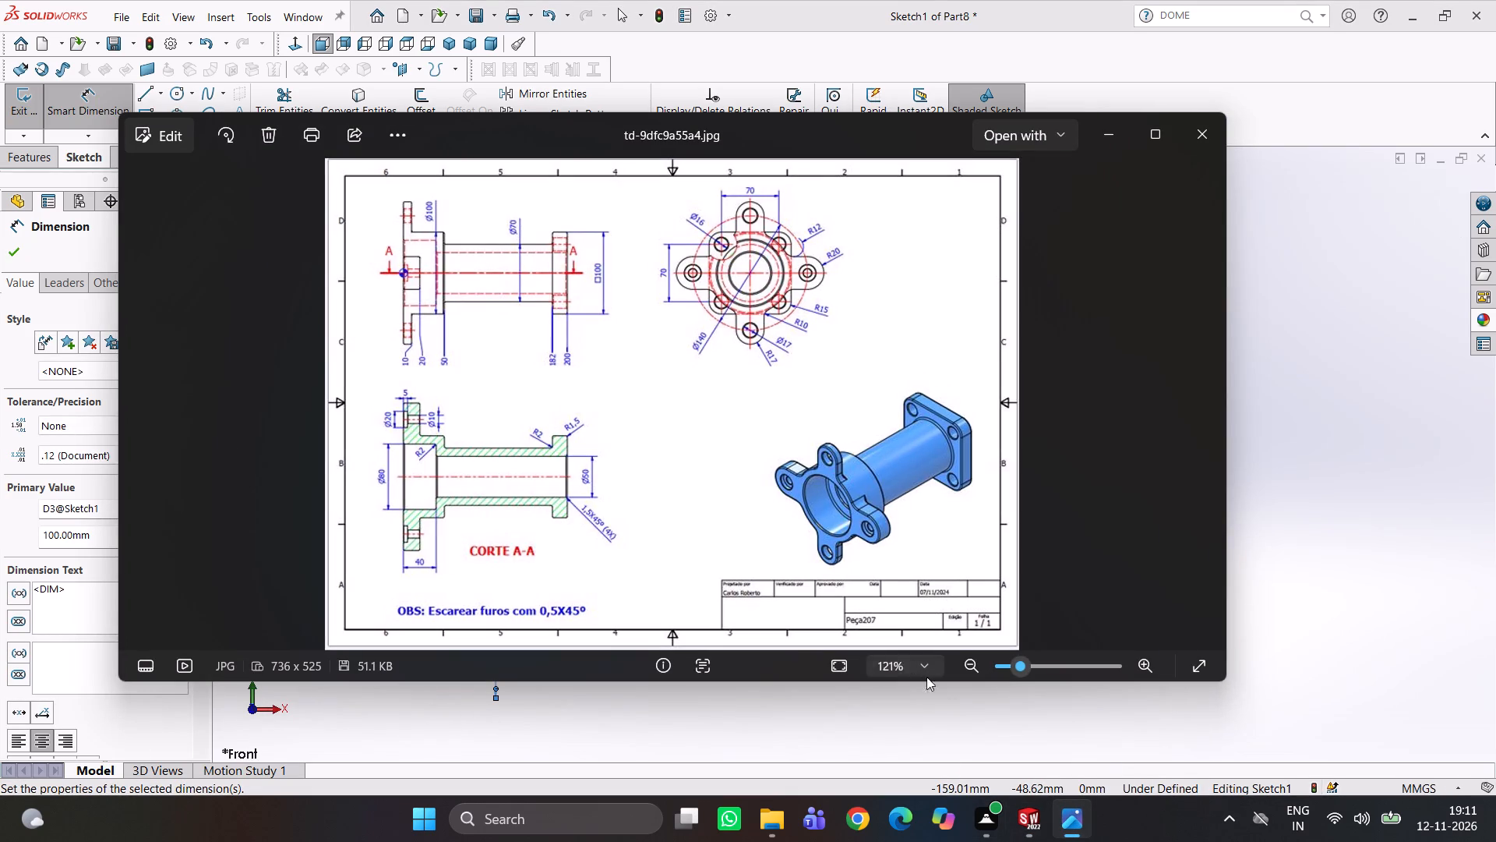
left_click(1029, 821)
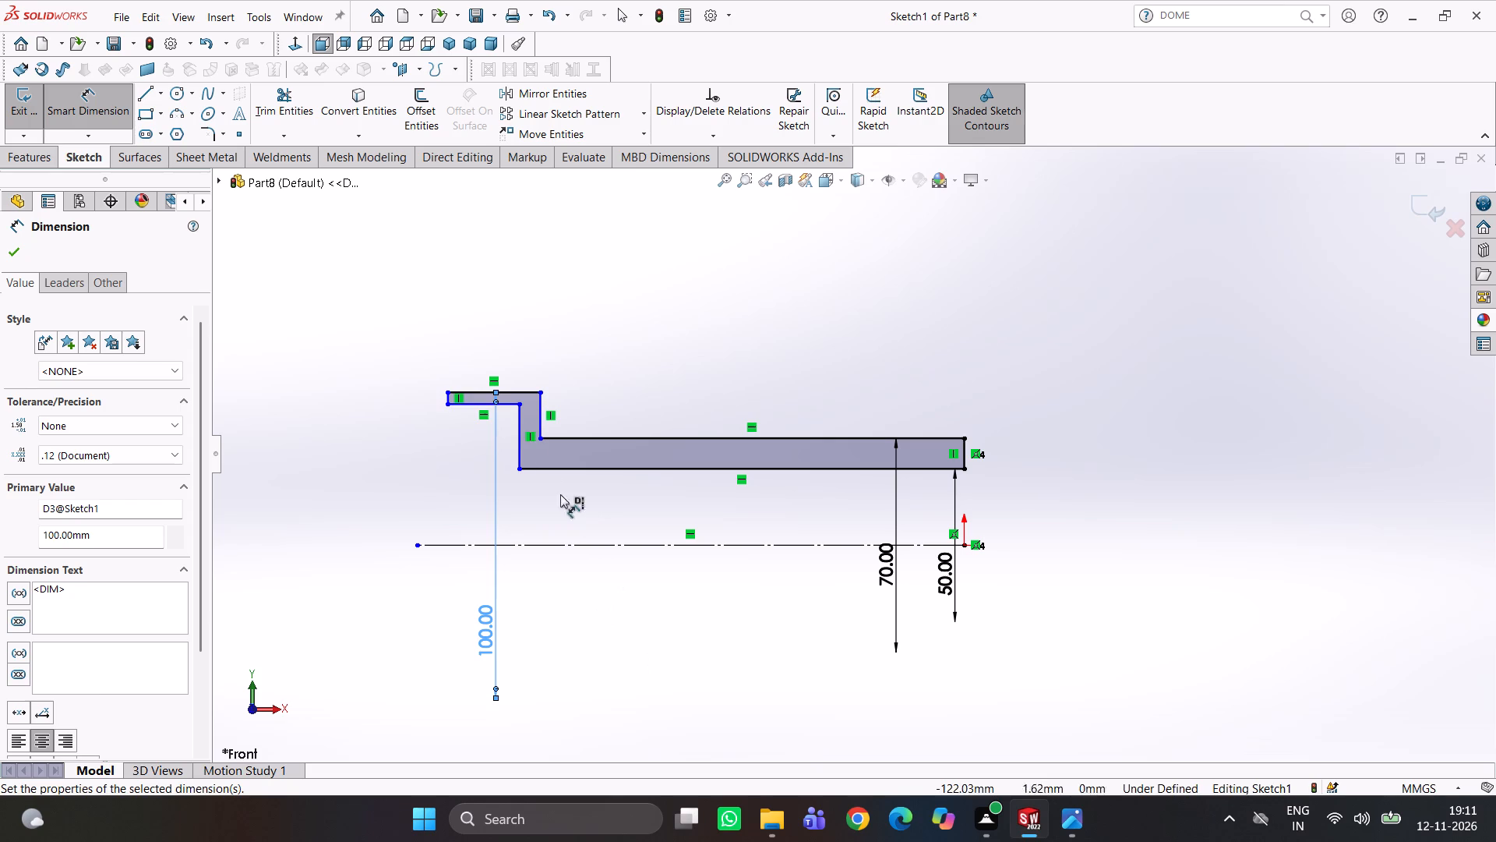
left_click(478, 403)
left_click(453, 564)
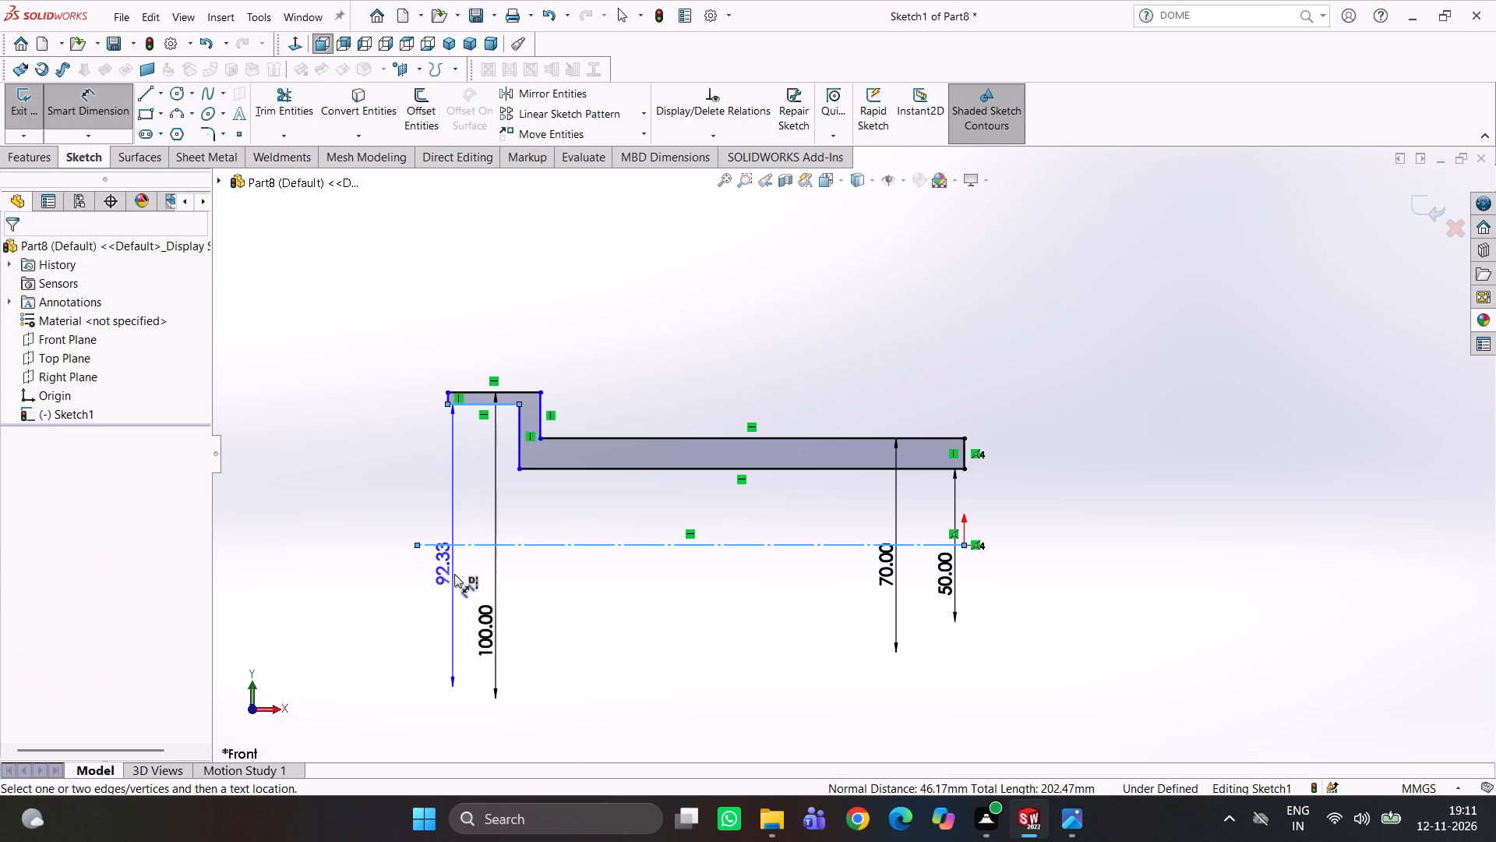
key("8")
key("0")
key("Return")
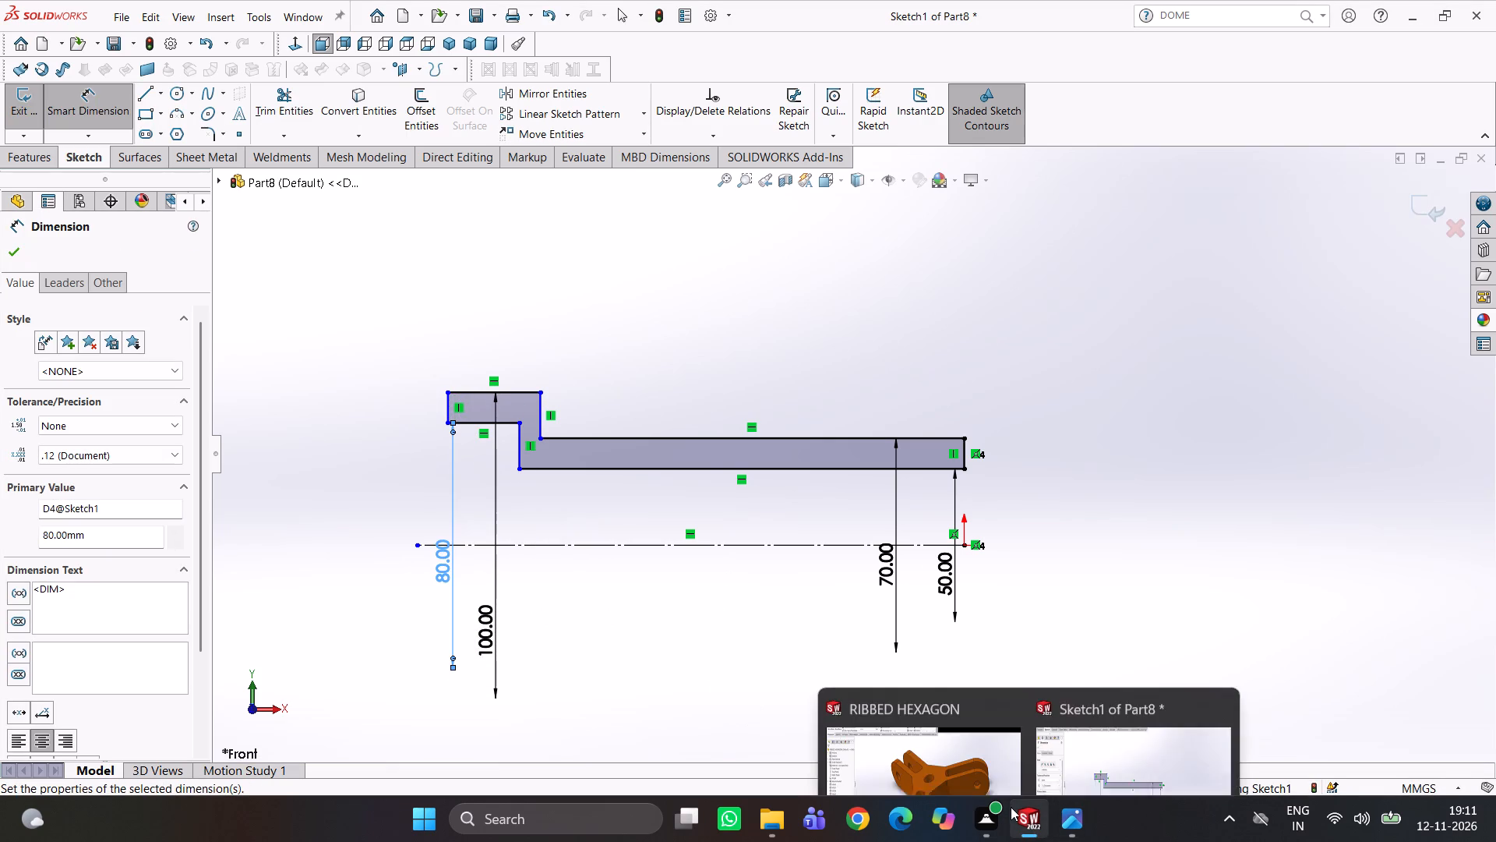
Dimension the counterbore line's length as 40 mm, following the section view of the reference drawing, and leave the dimension tool.
left_click(947, 731)
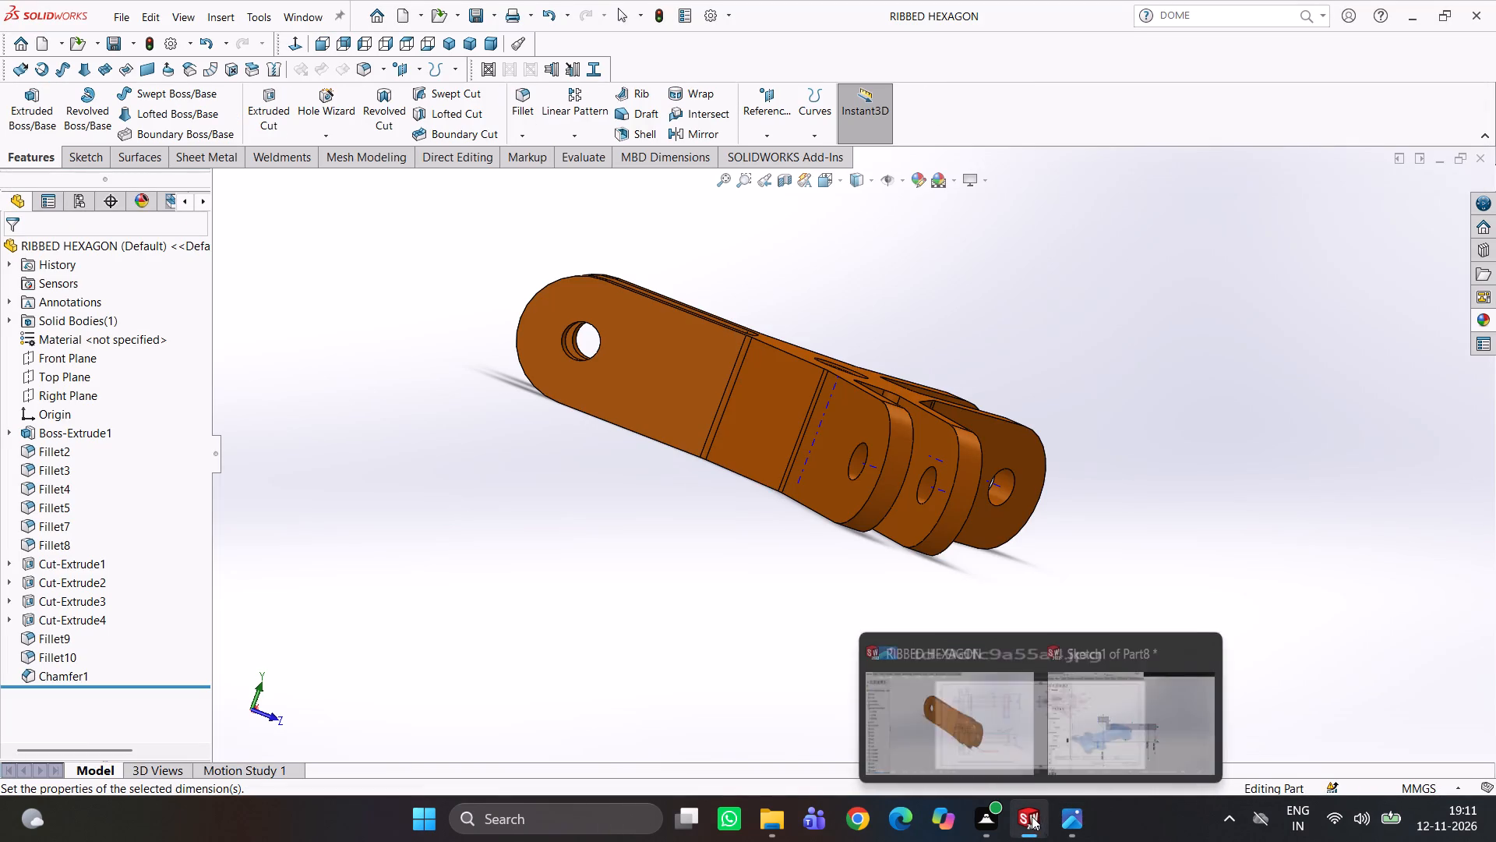
left_click(1084, 752)
left_click(1076, 828)
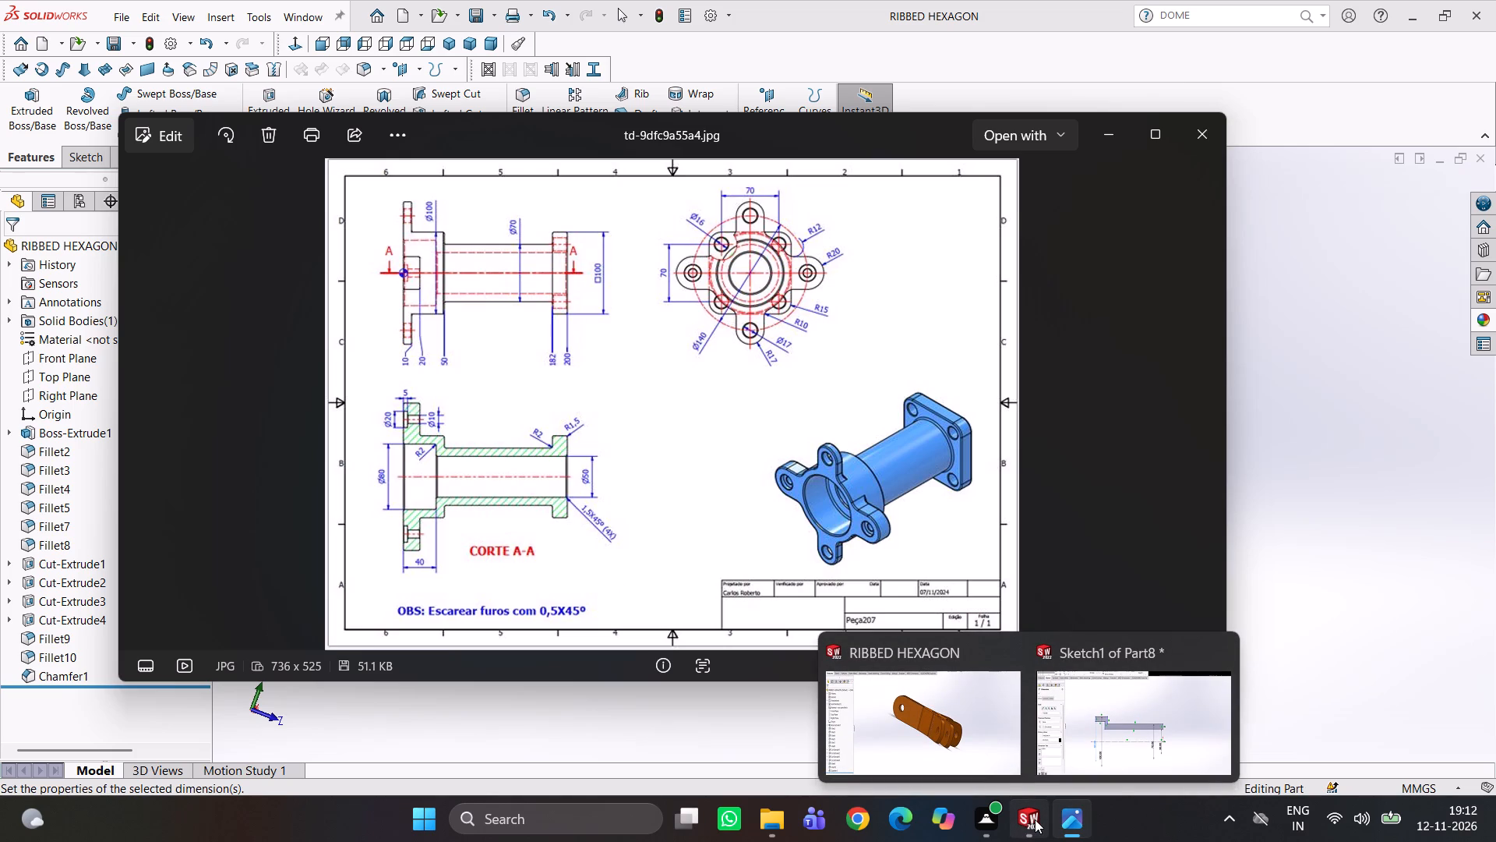
left_click(1096, 745)
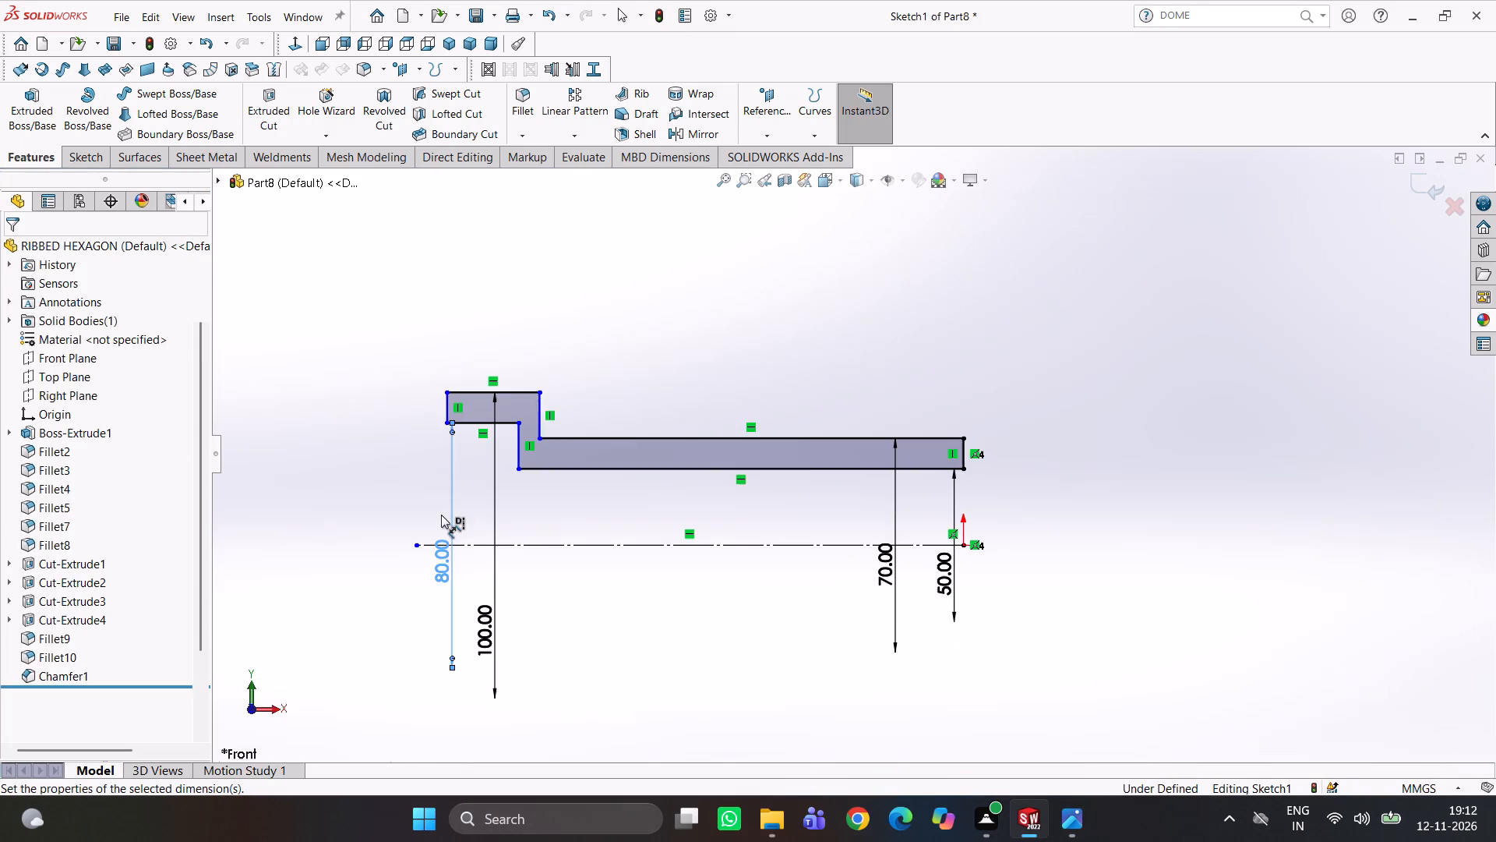
left_click(463, 426)
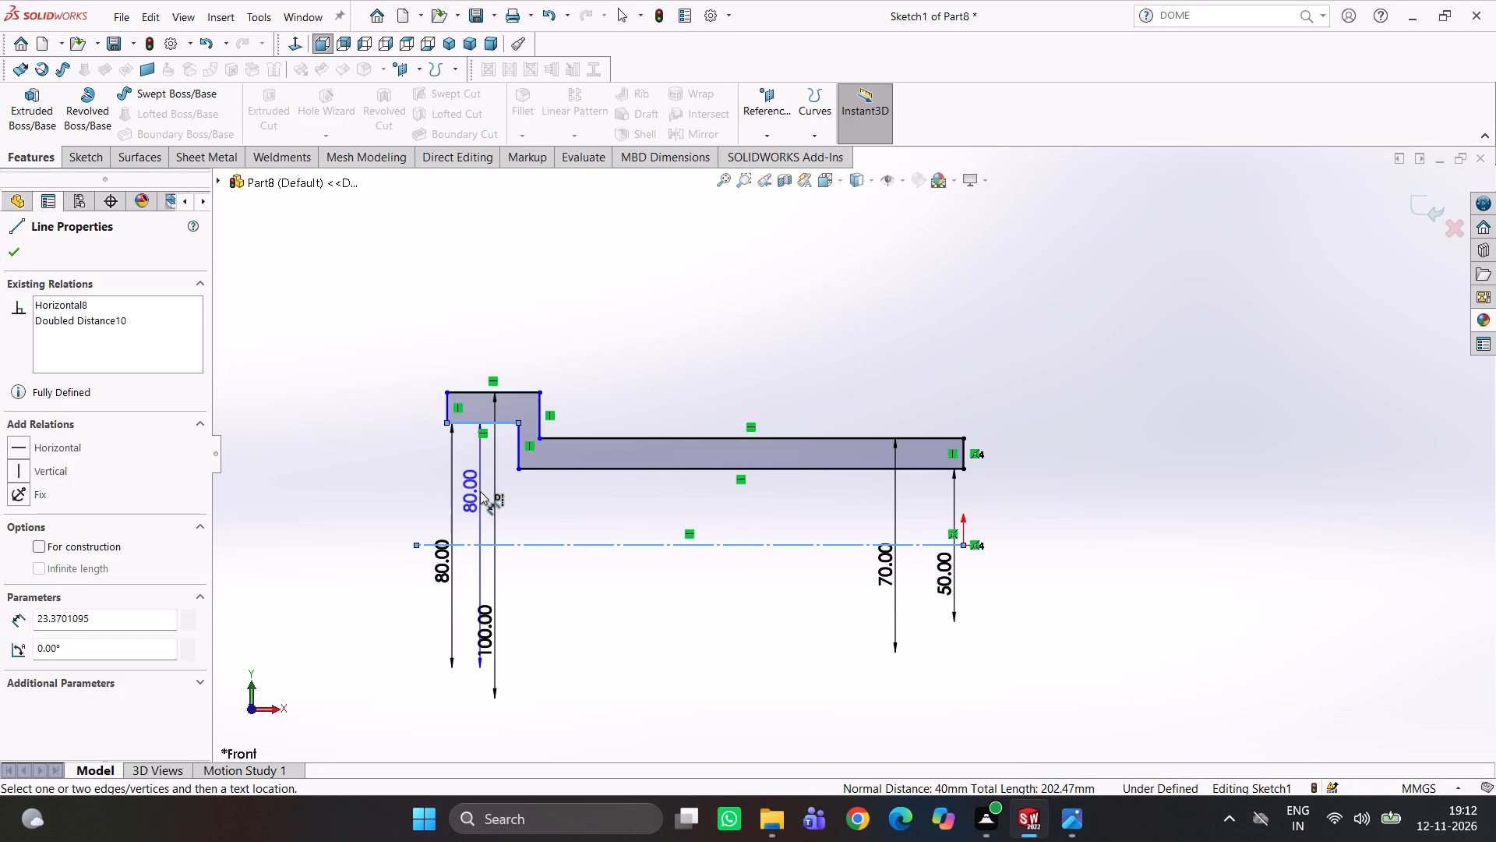
key("Escape")
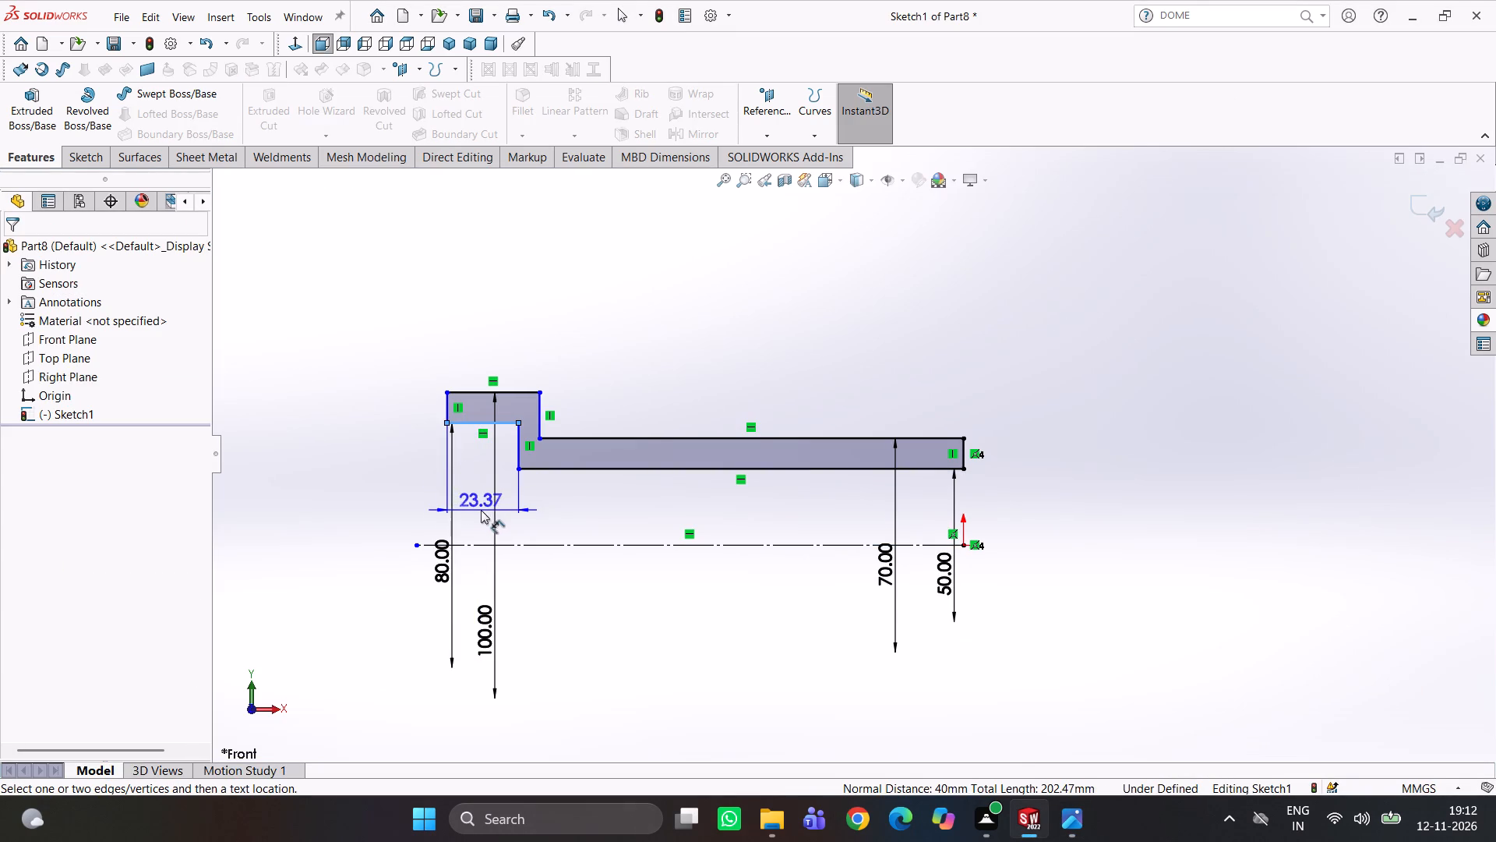
left_click(471, 733)
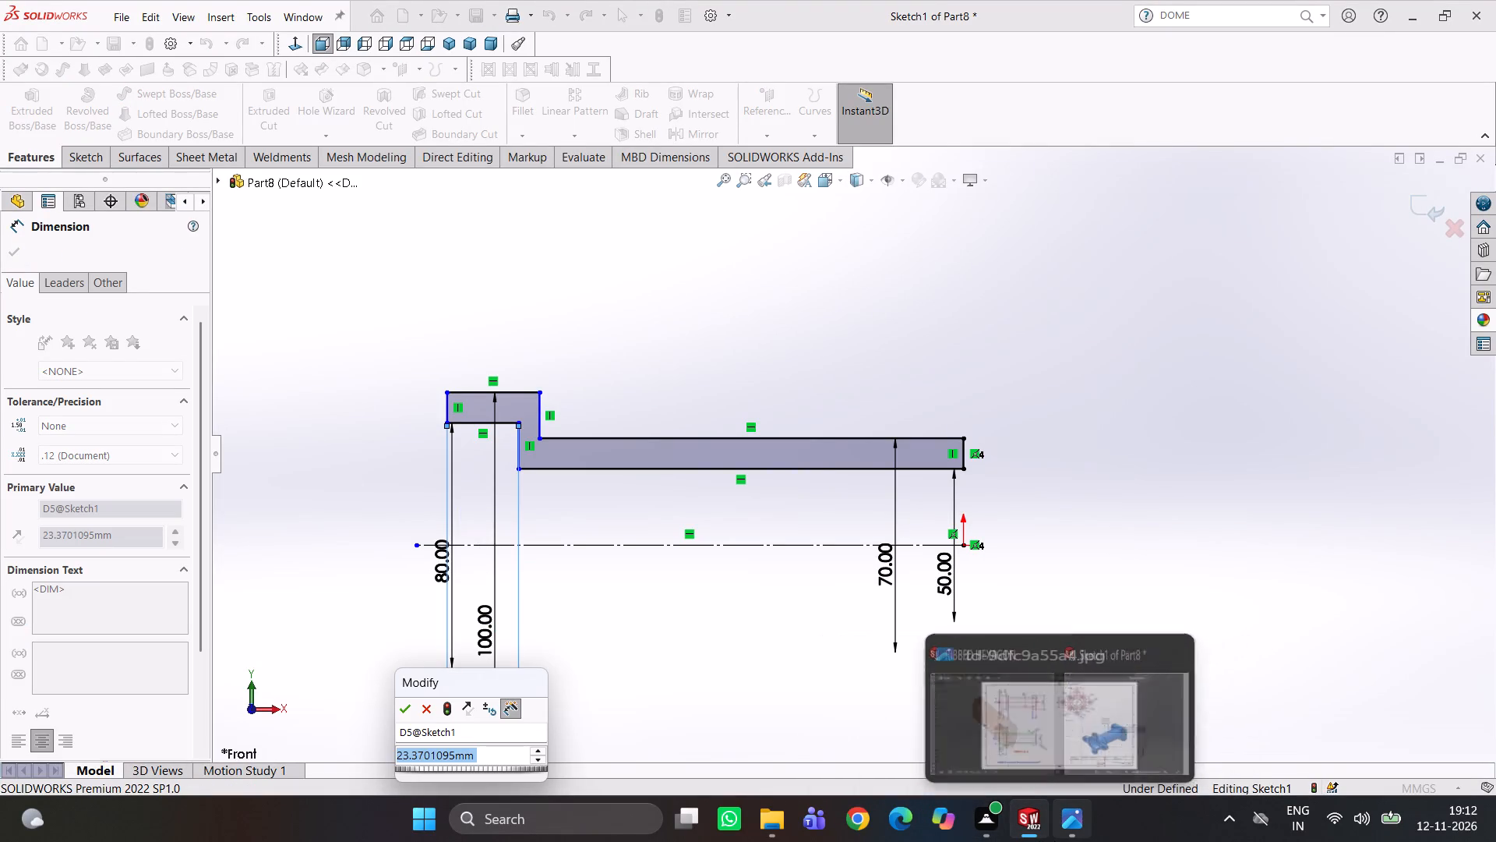
left_click(1073, 813)
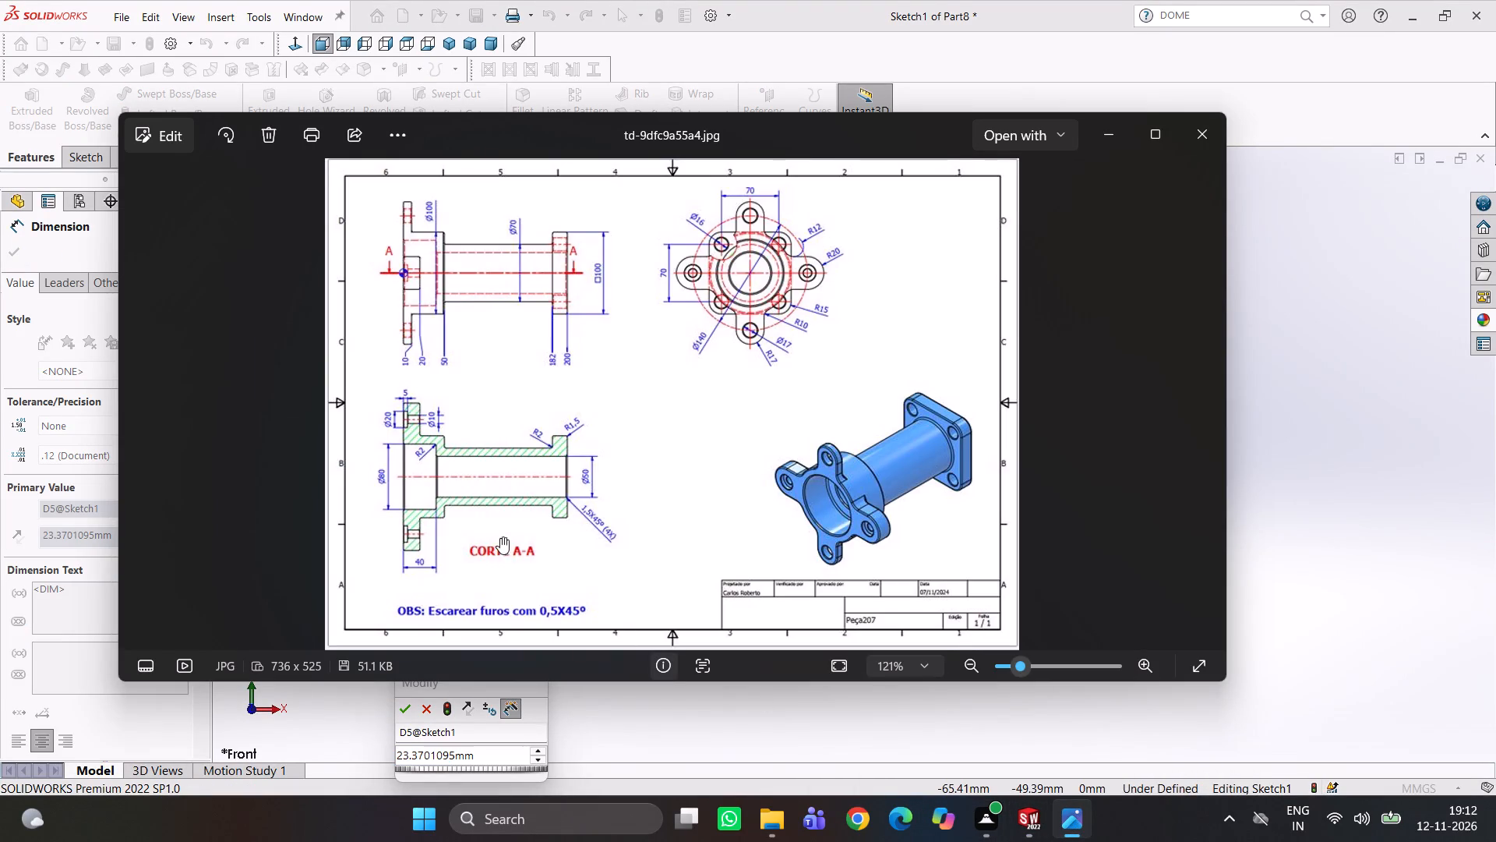
left_click(1032, 819)
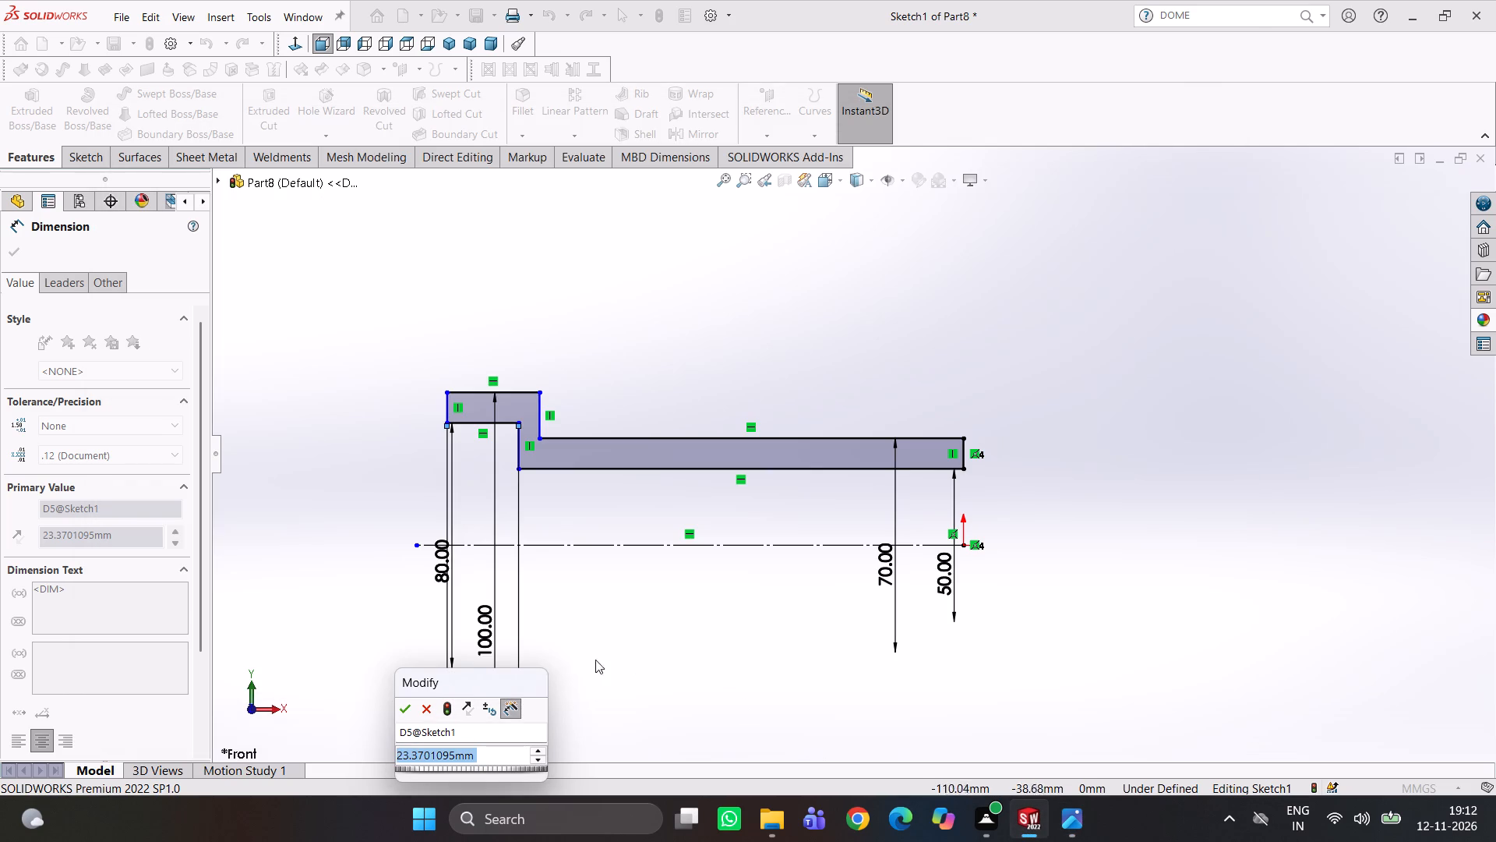
type("40")
key("Return")
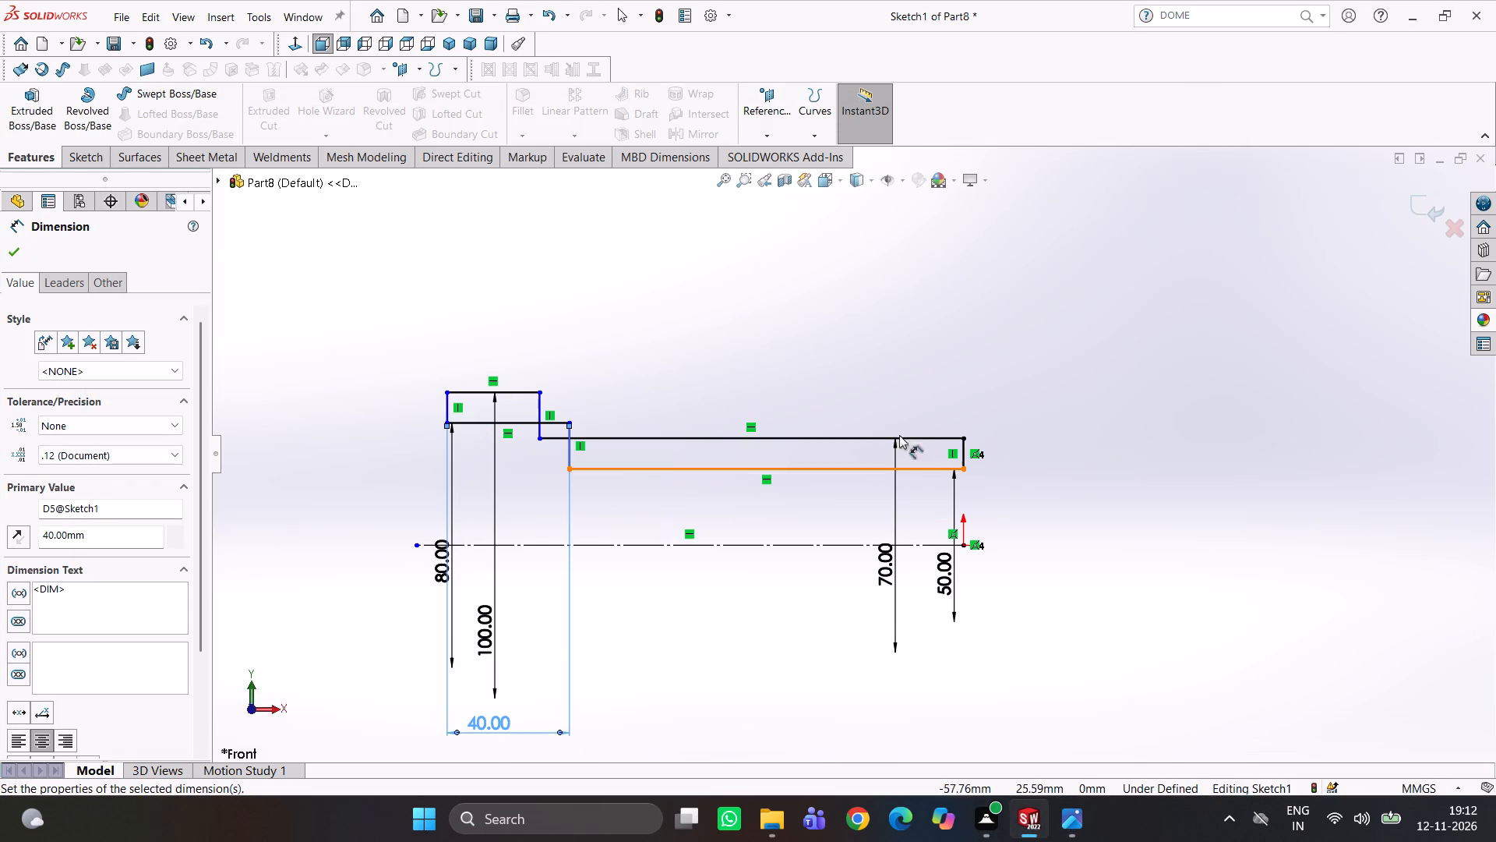
right_click_drag(1004, 420, 962, 136)
left_click(785, 292)
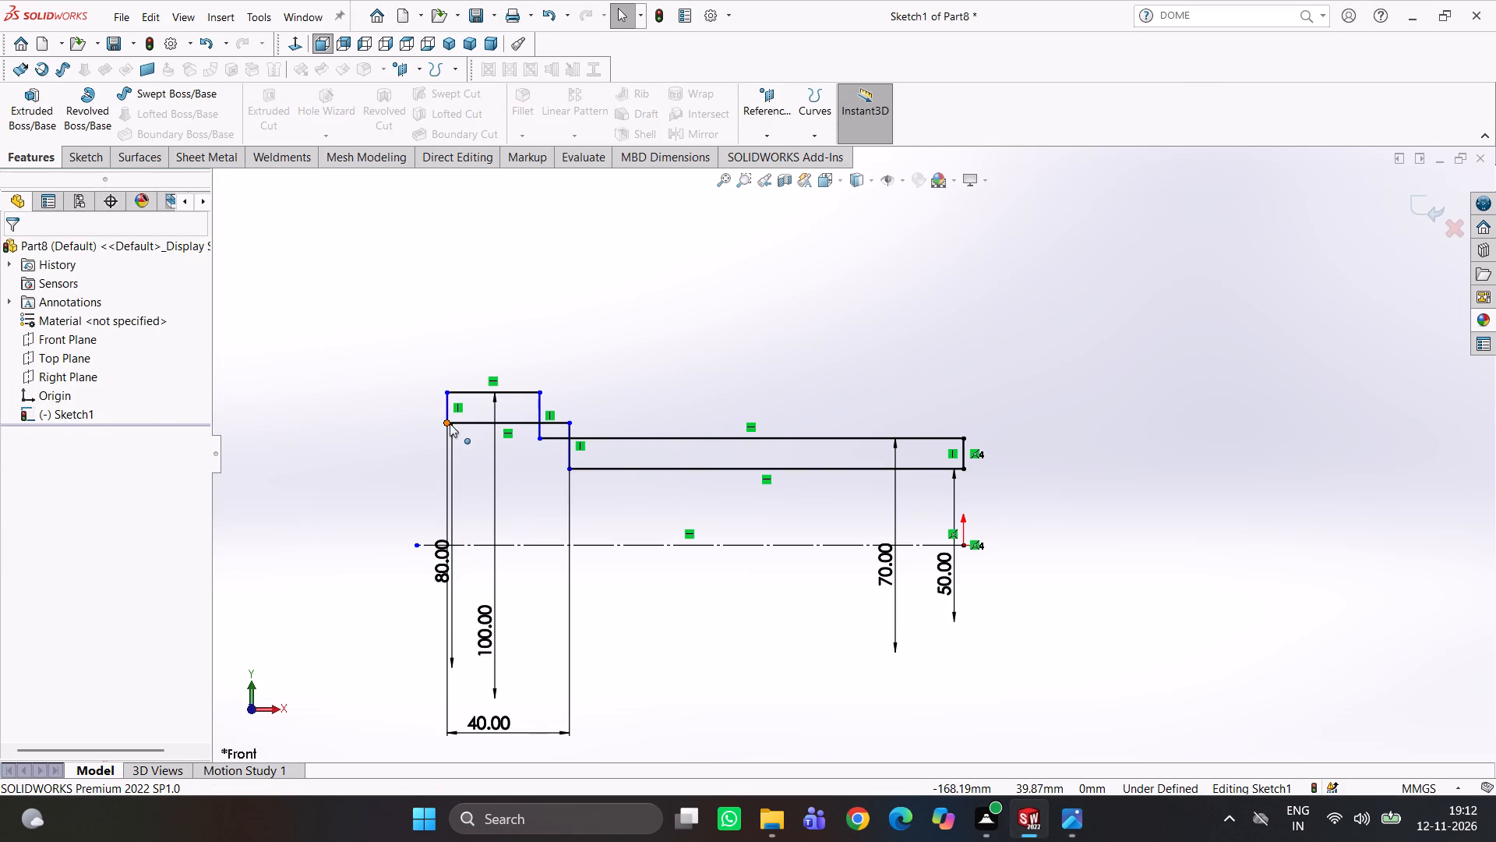
Move the enlarged end's lower outer corner about 20 mm farther from the origin so the profile no longer overlaps itself.
left_click_drag(449, 424, 388, 420)
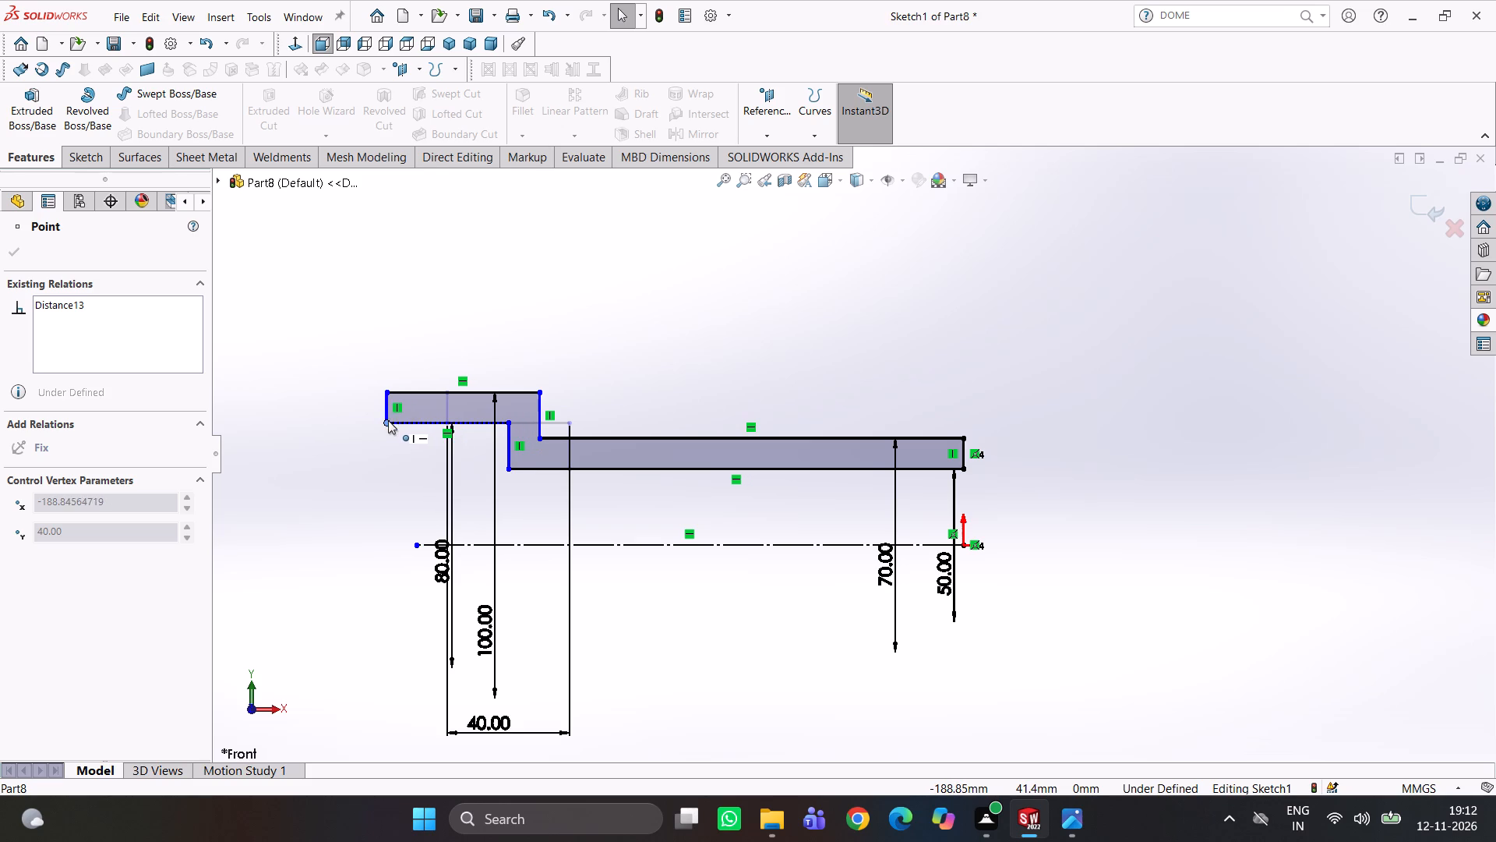
left_click_drag(388, 420, 390, 420)
left_click(697, 314)
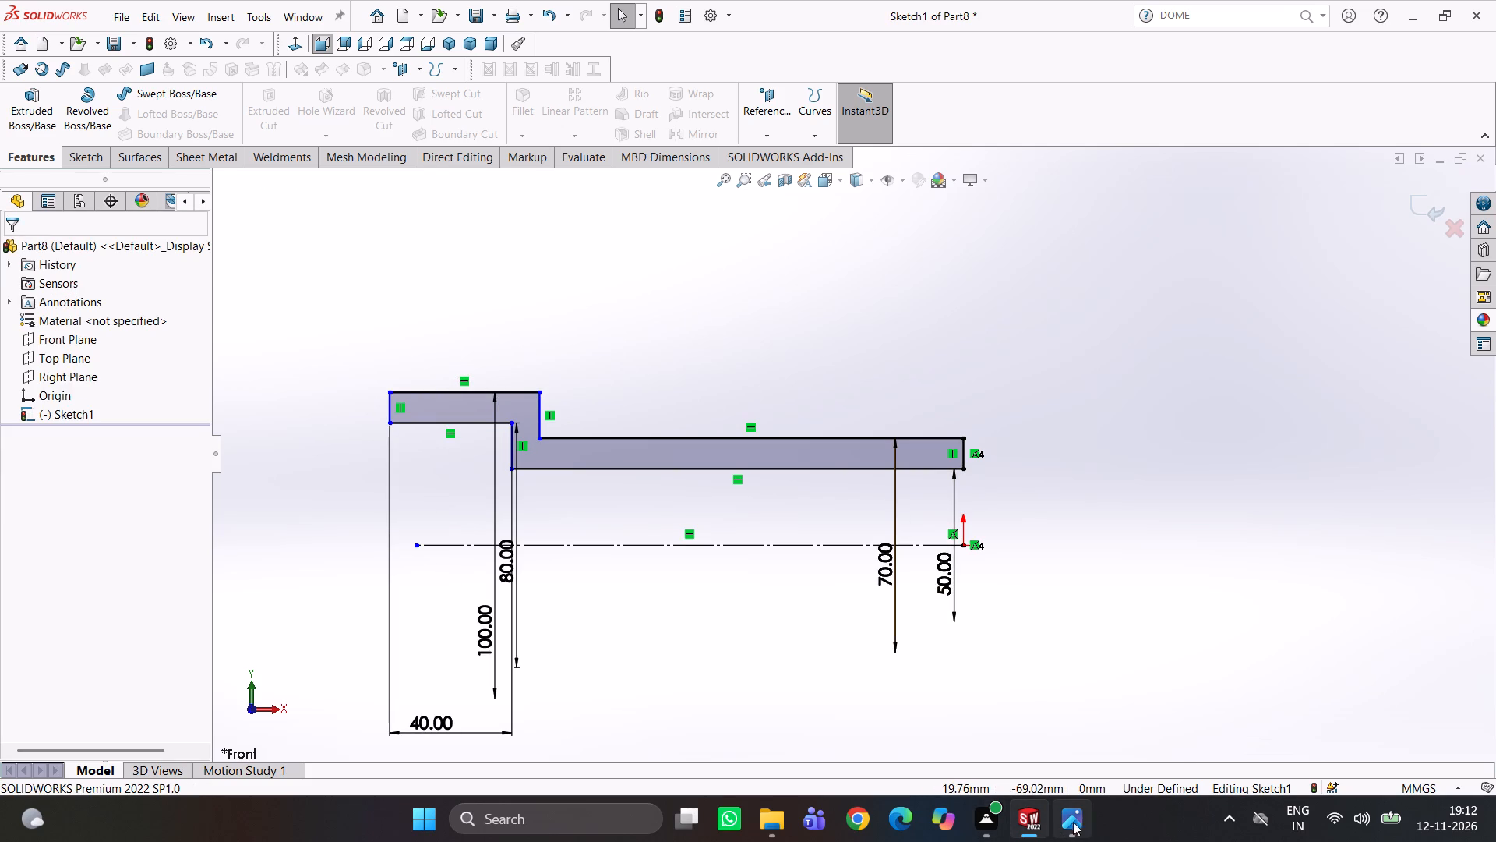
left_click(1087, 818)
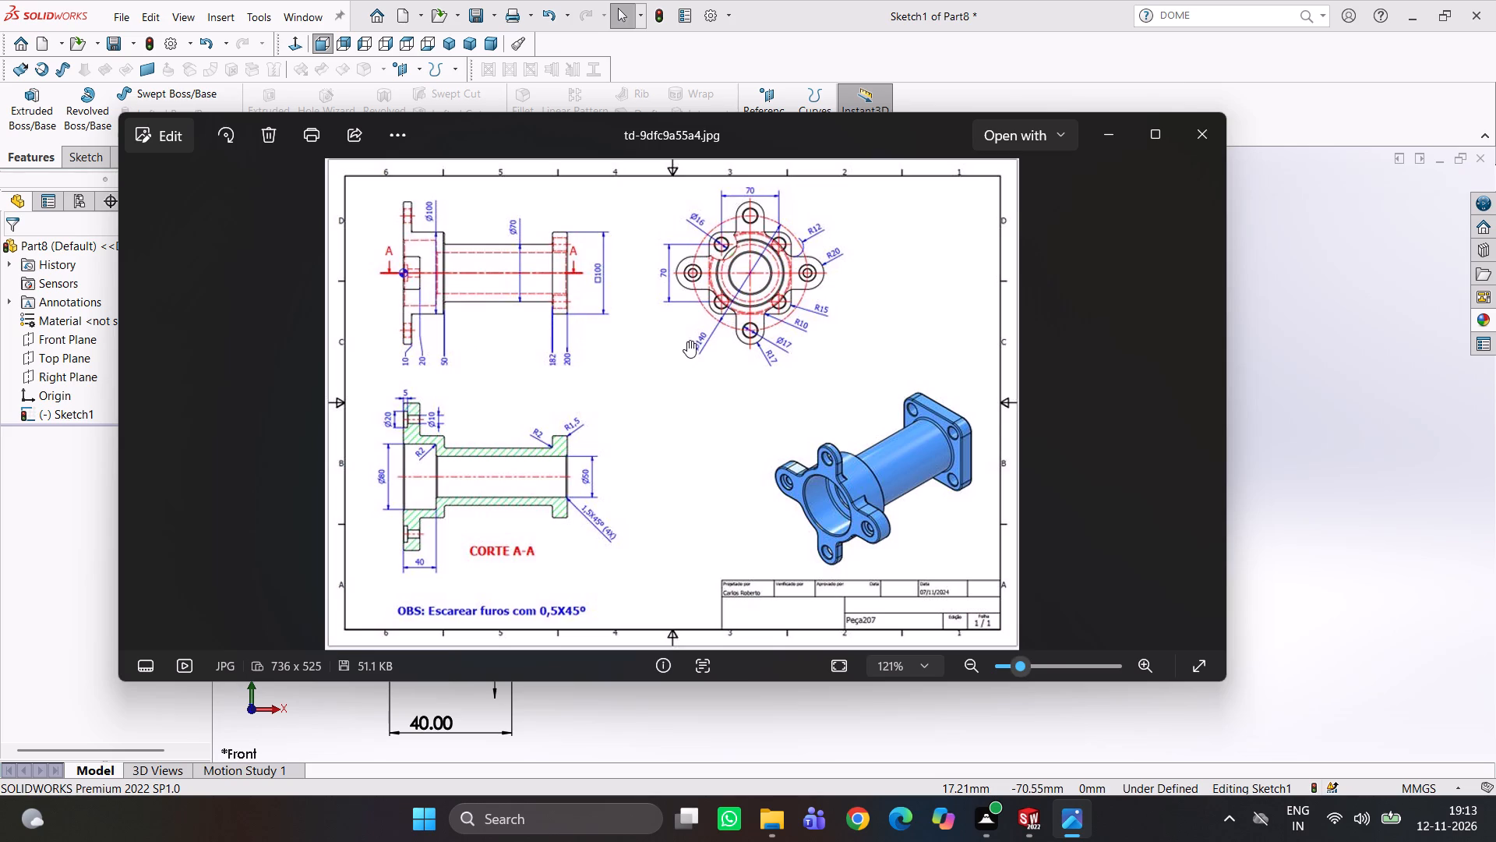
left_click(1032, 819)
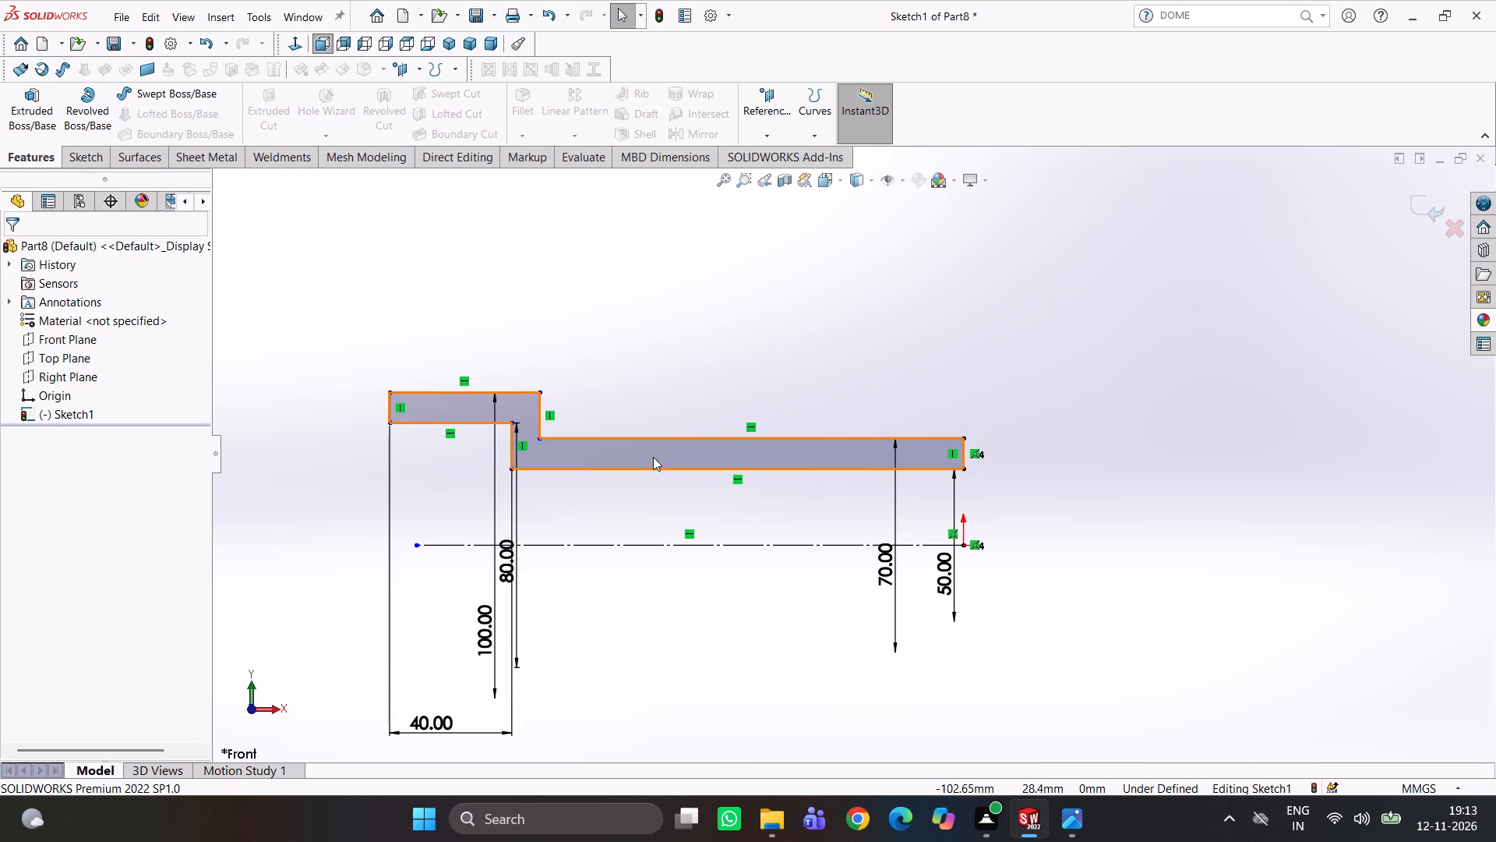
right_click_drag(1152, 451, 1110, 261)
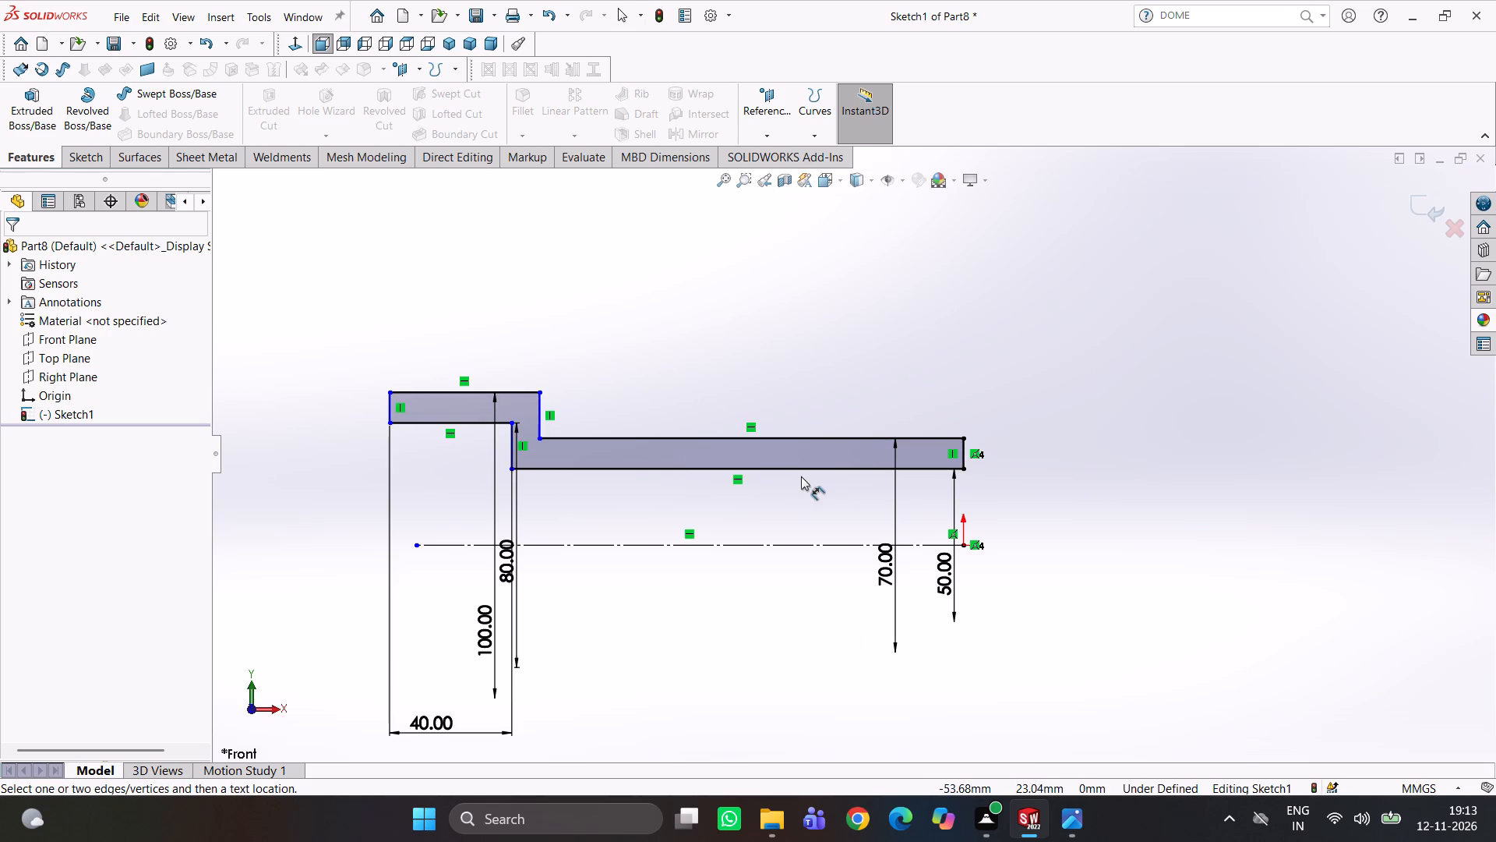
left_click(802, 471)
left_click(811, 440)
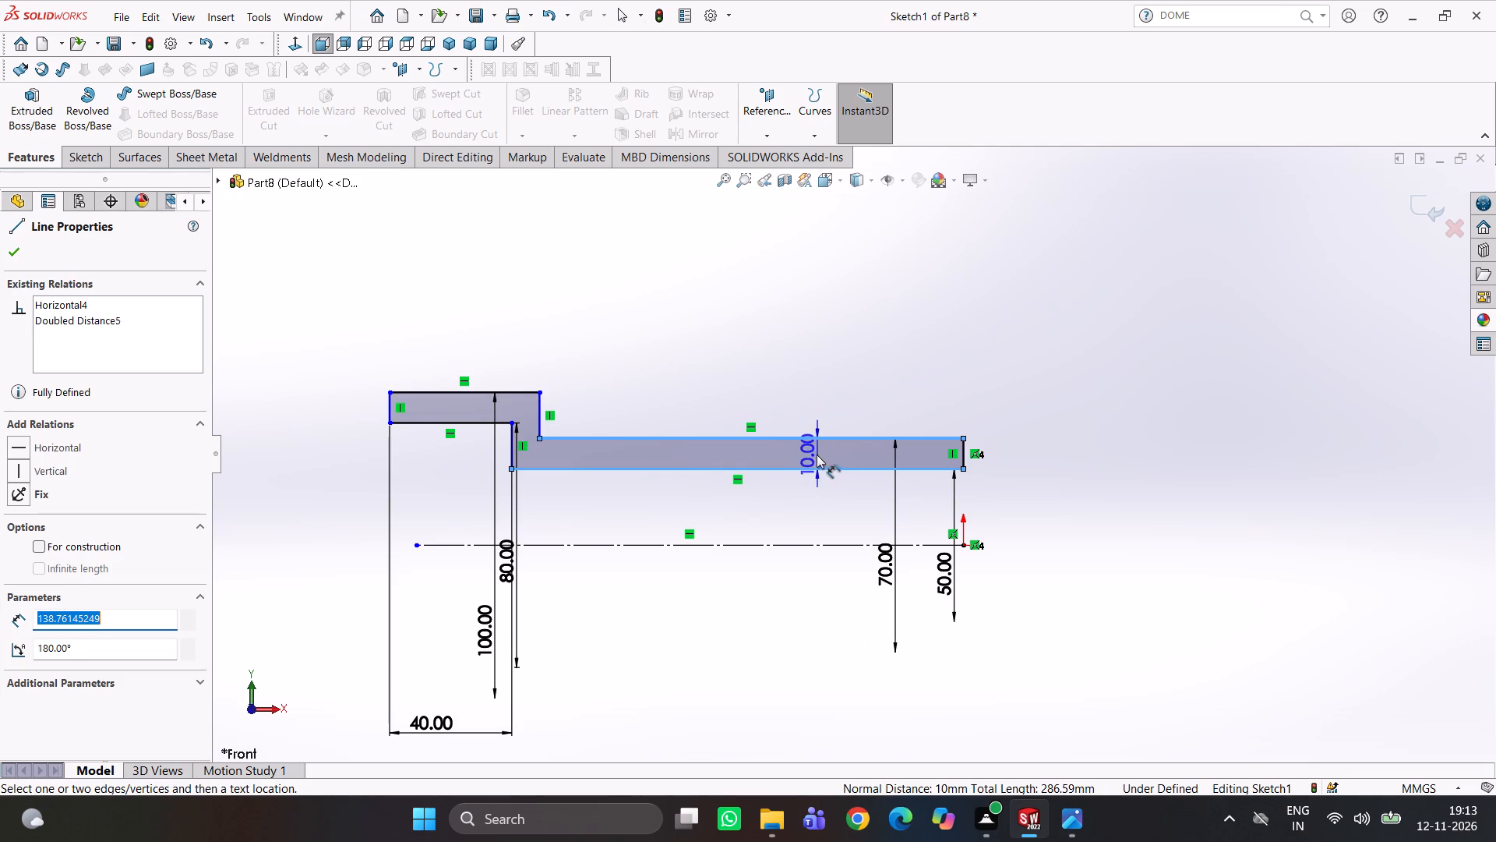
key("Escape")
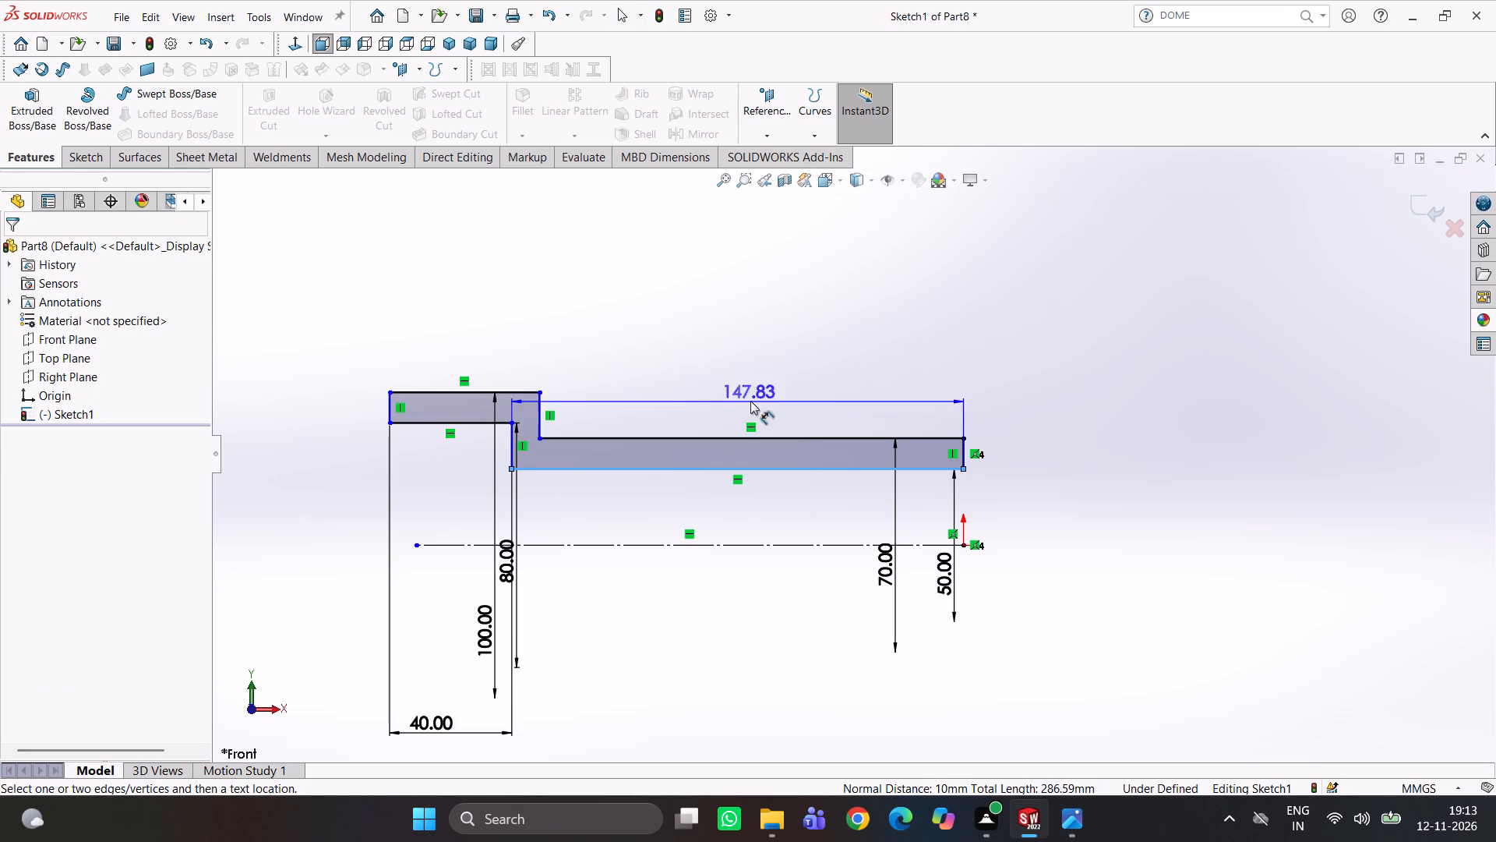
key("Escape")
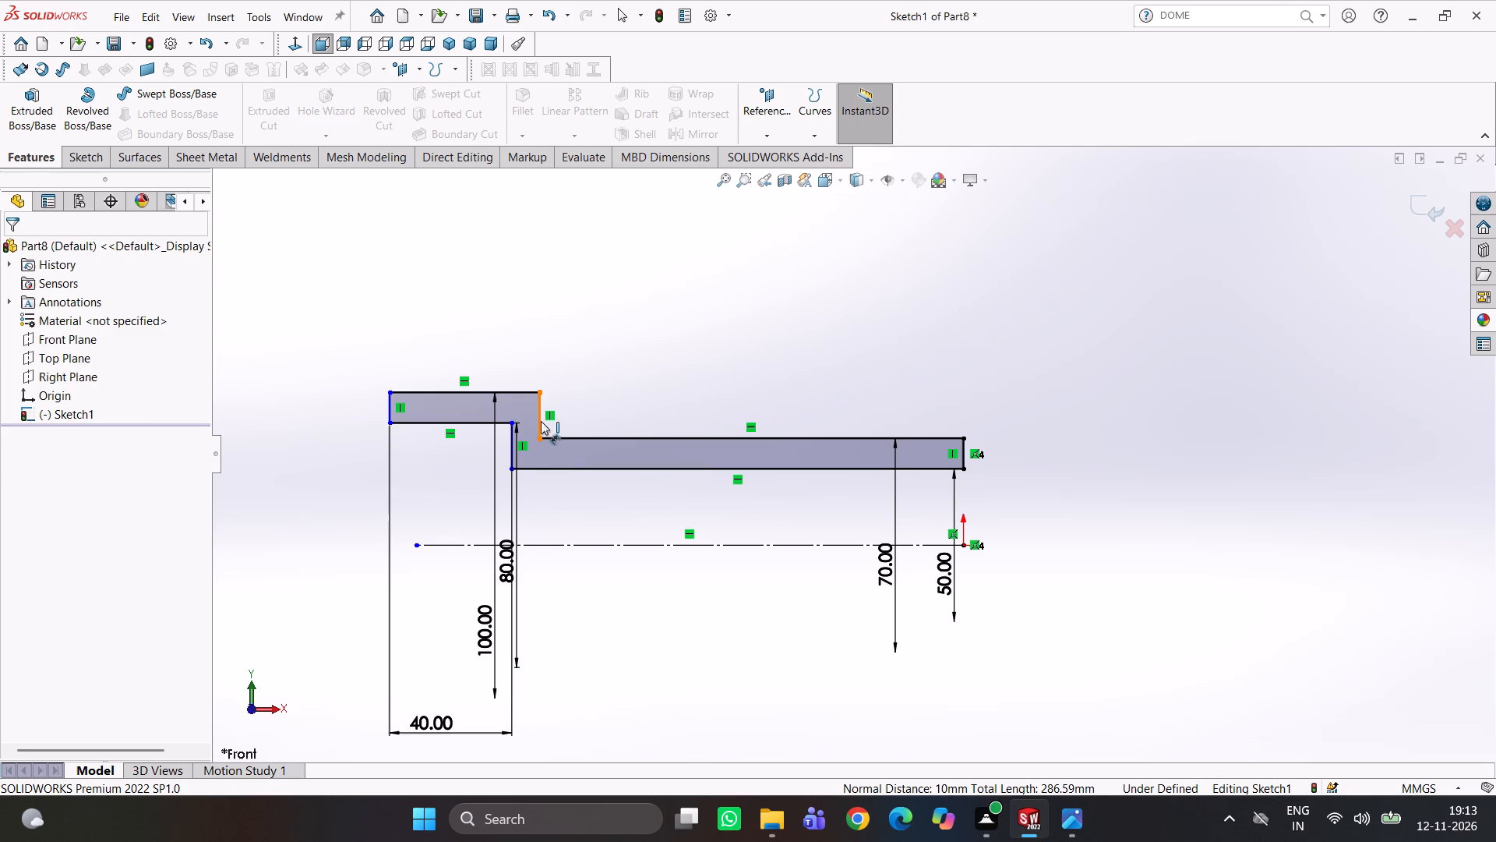
Dimension the distance between the counterbore's inner end line and the enlarged end's outer shoulder line as 10 mm.
left_click(541, 421)
left_click(512, 444)
left_click(531, 358)
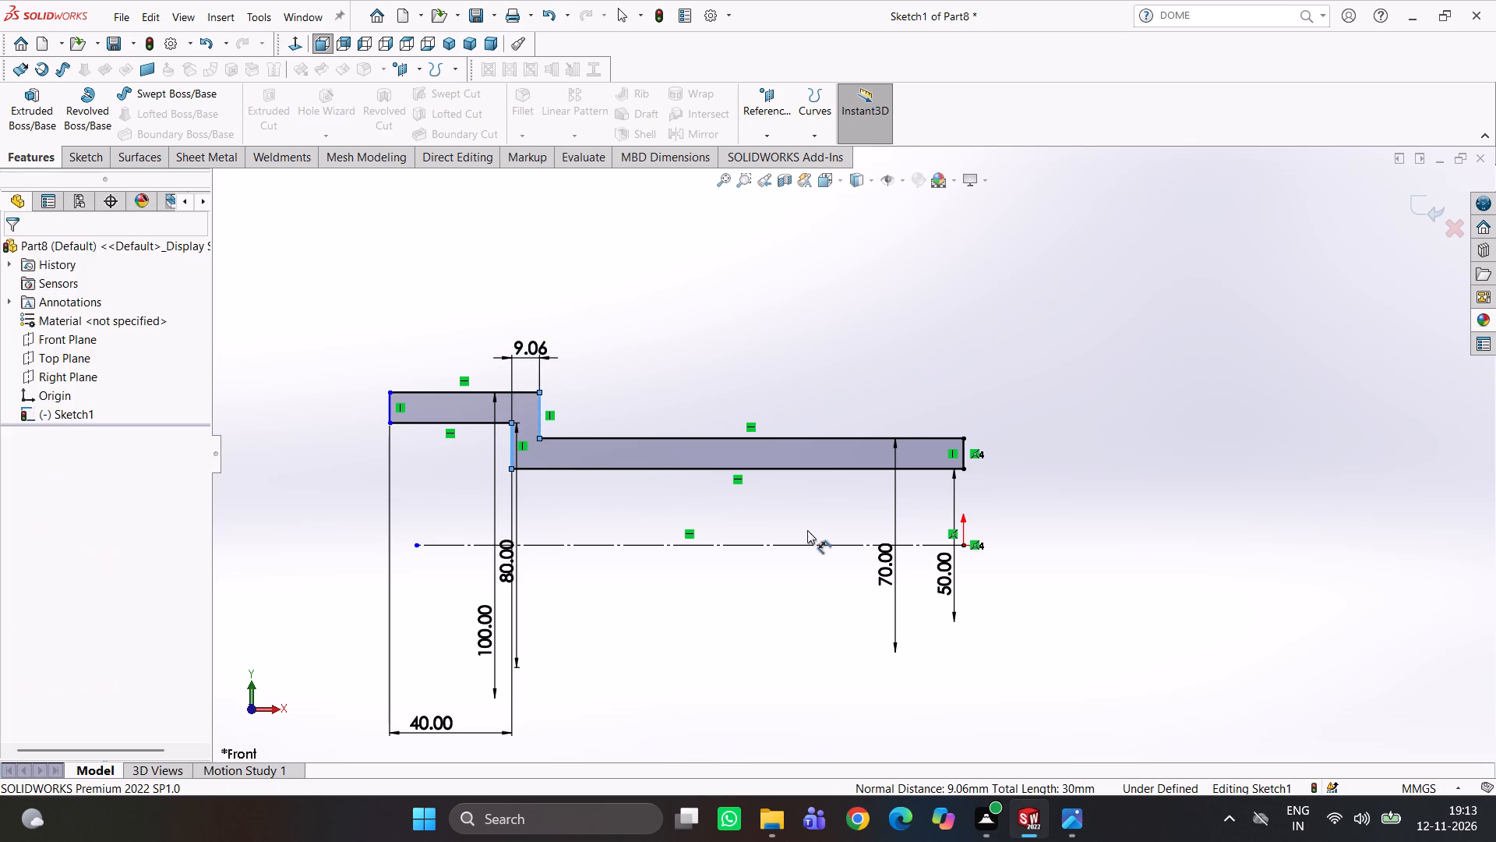
type("10")
key("Return")
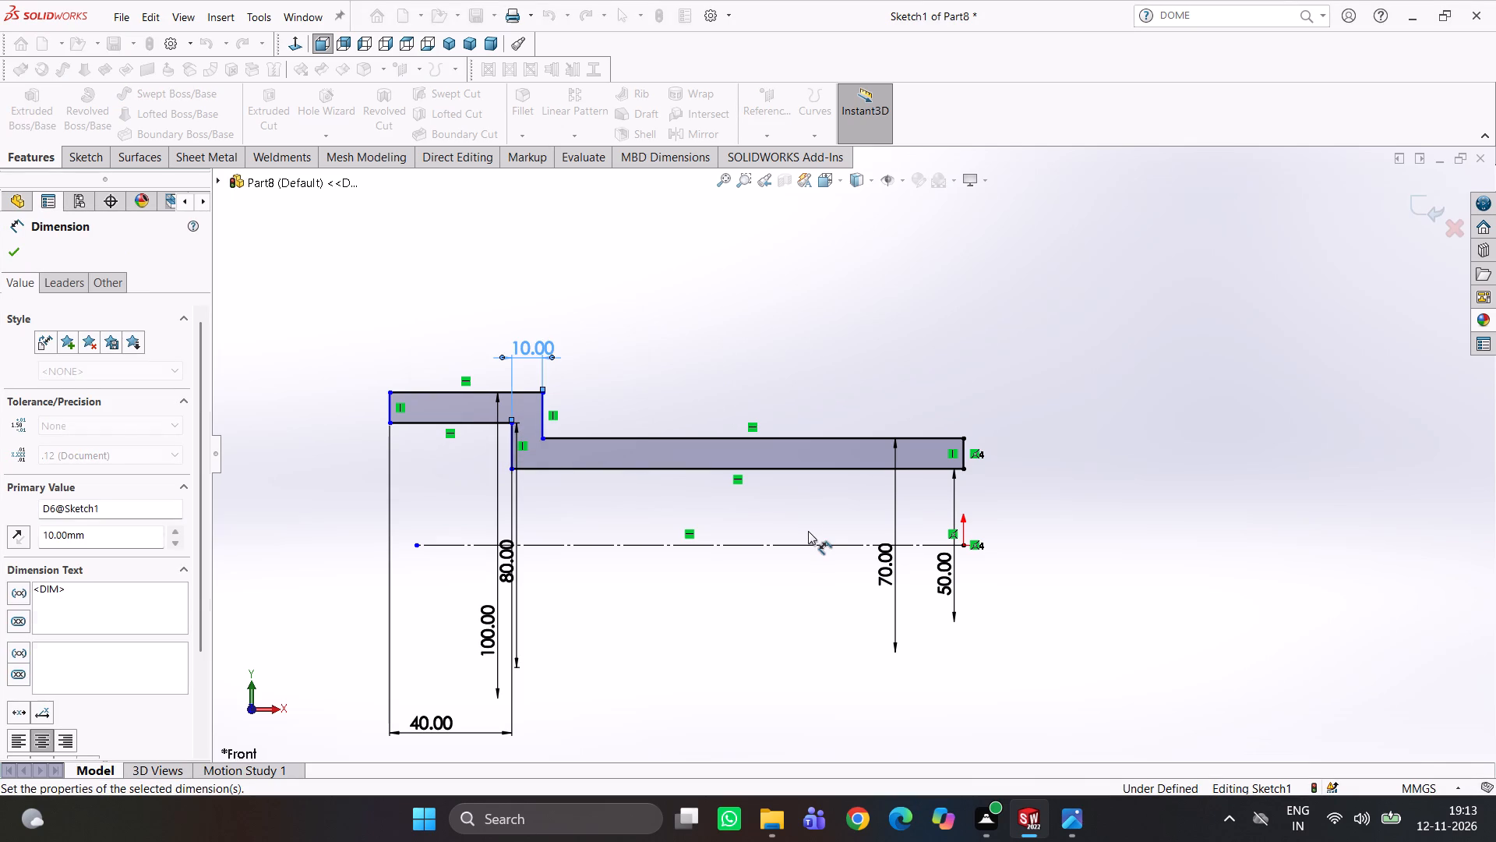
left_click(687, 346)
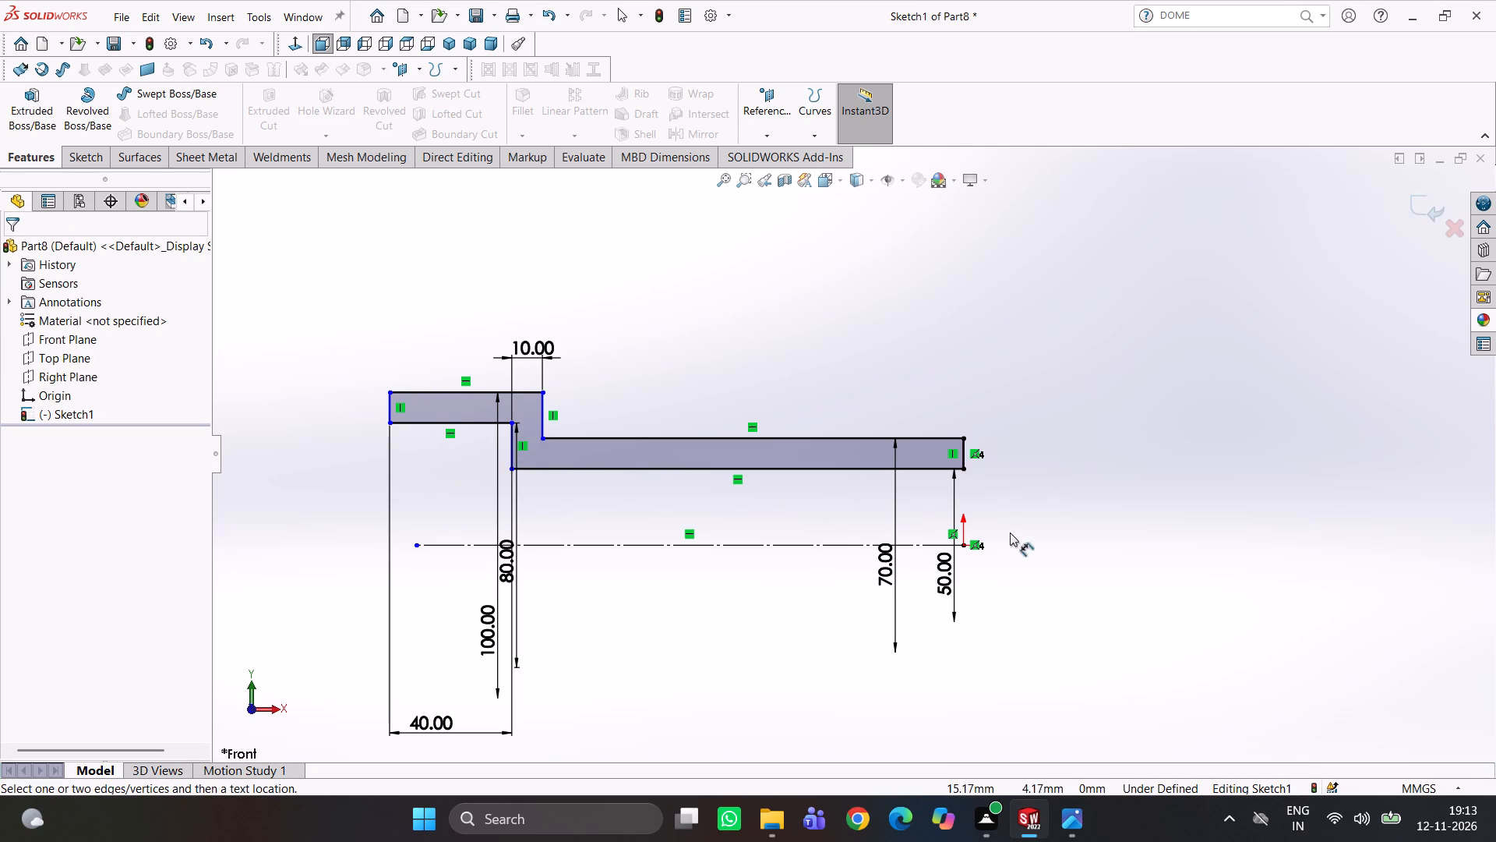
Dimension the overall length from the enlarged end's outer face line to the origin as 200 mm.
left_click(389, 408)
left_click_drag(963, 547, 962, 539)
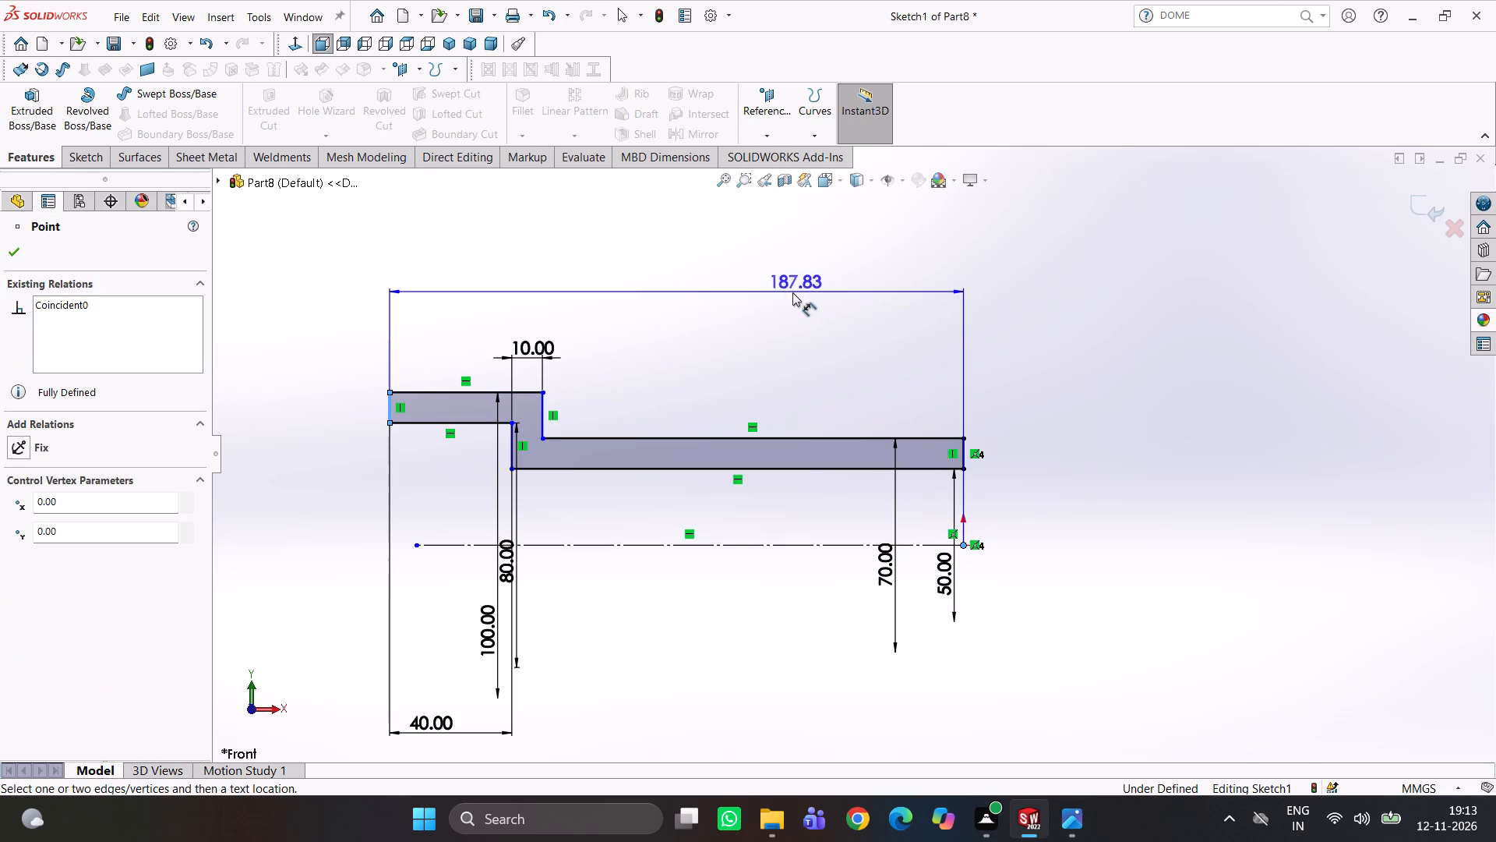
left_click(714, 285)
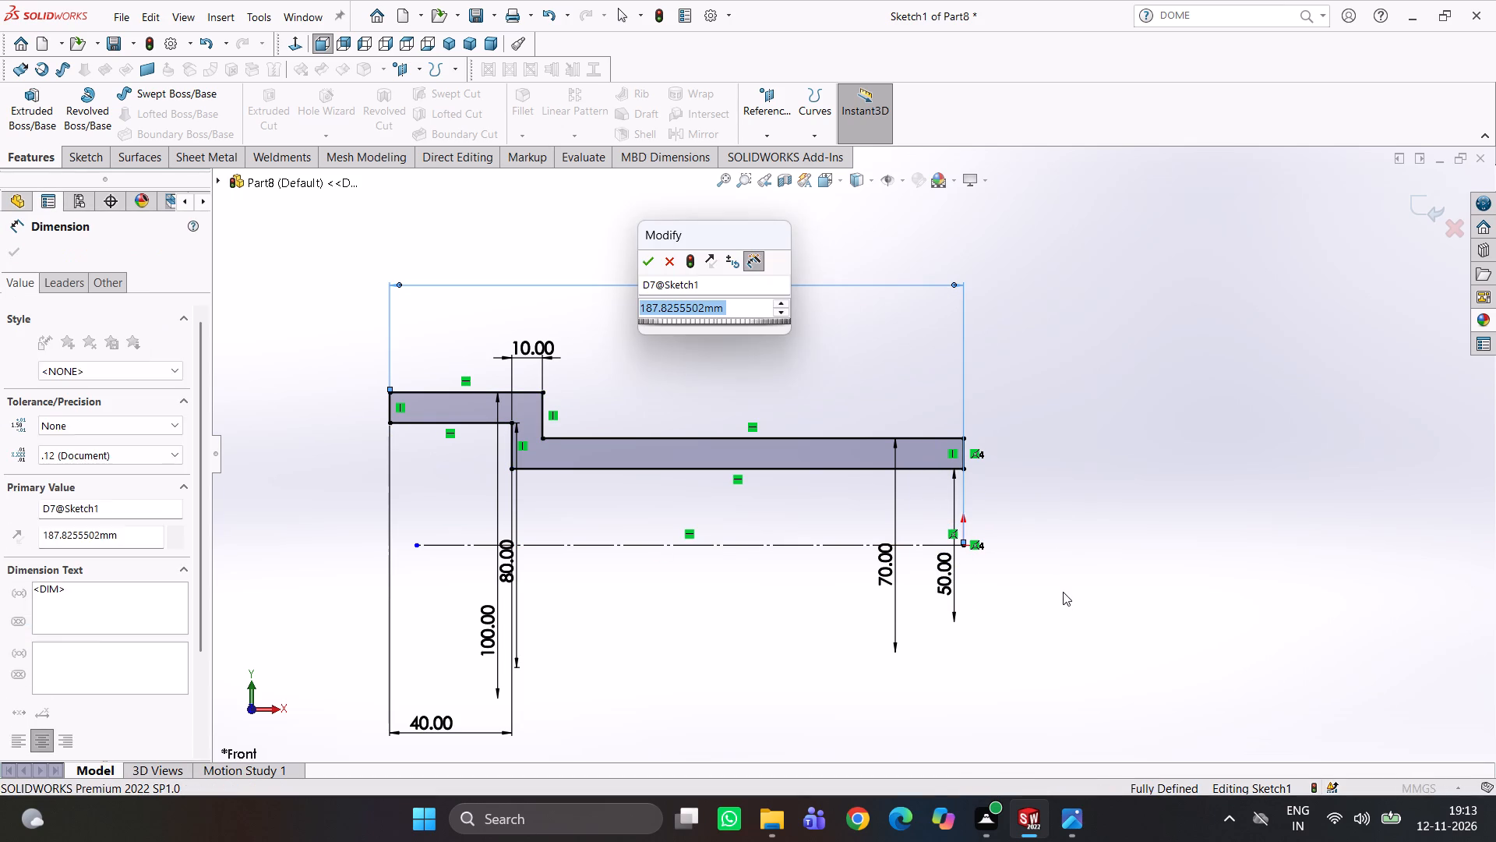
key("2")
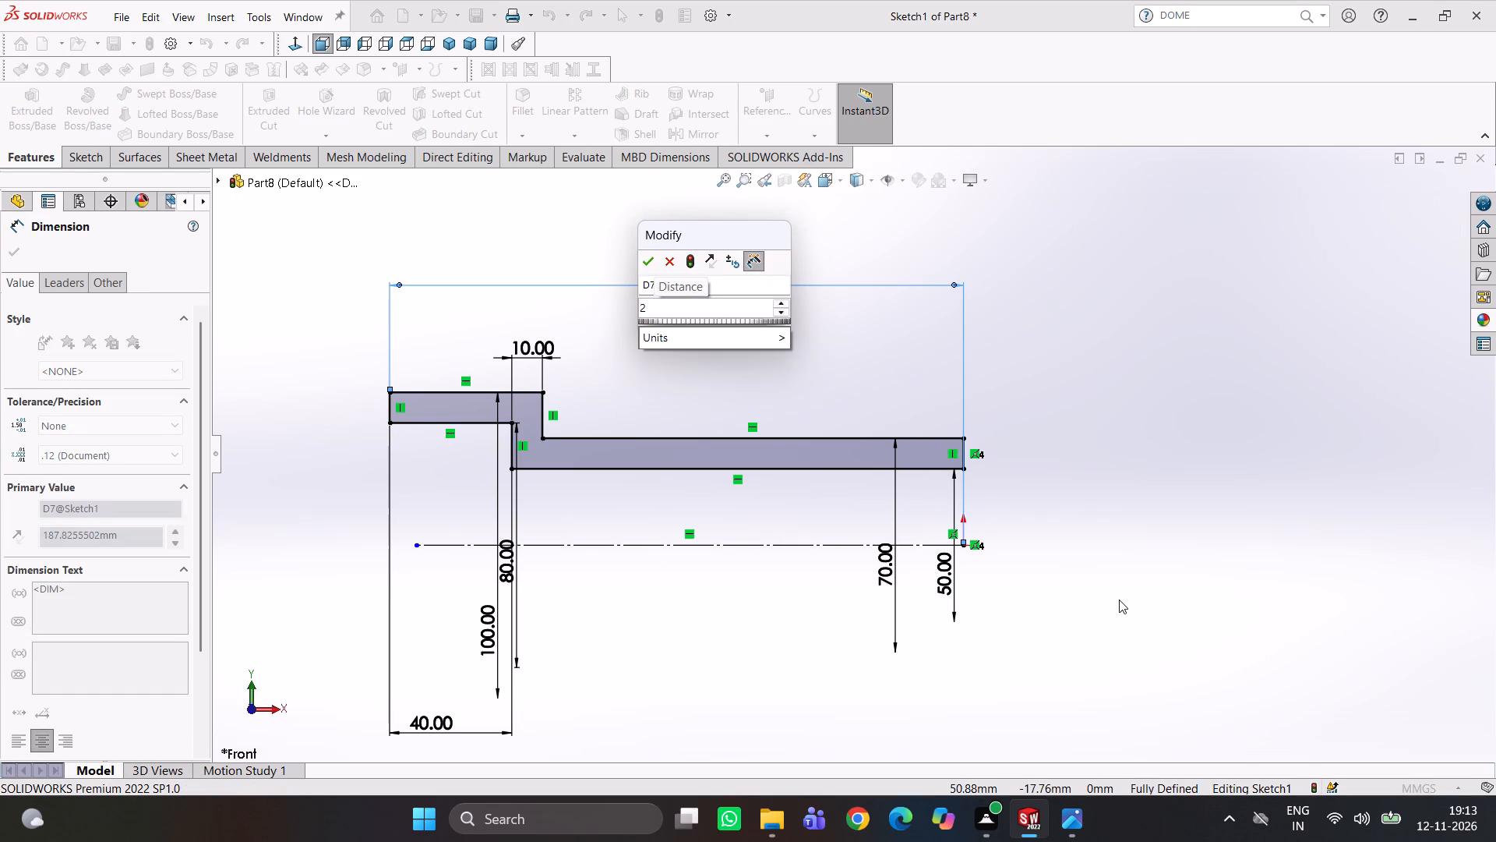
type("00")
key("Return")
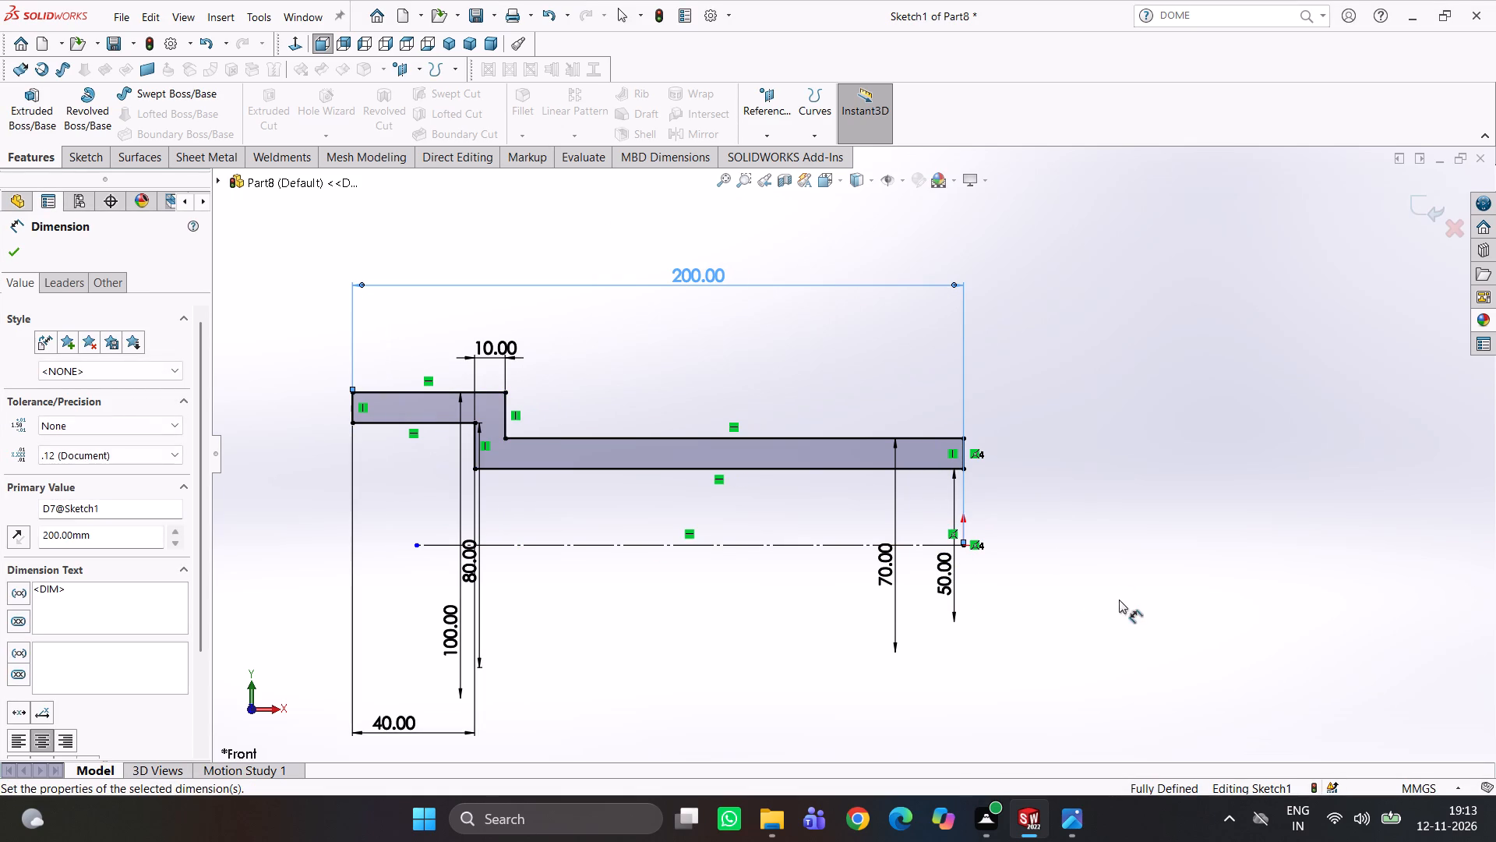
left_click_drag(1055, 527, 1055, 519)
Revolve the half-section profile 360 degrees about the centreline as a solid boss.
scroll(1081, 465, "up", 3)
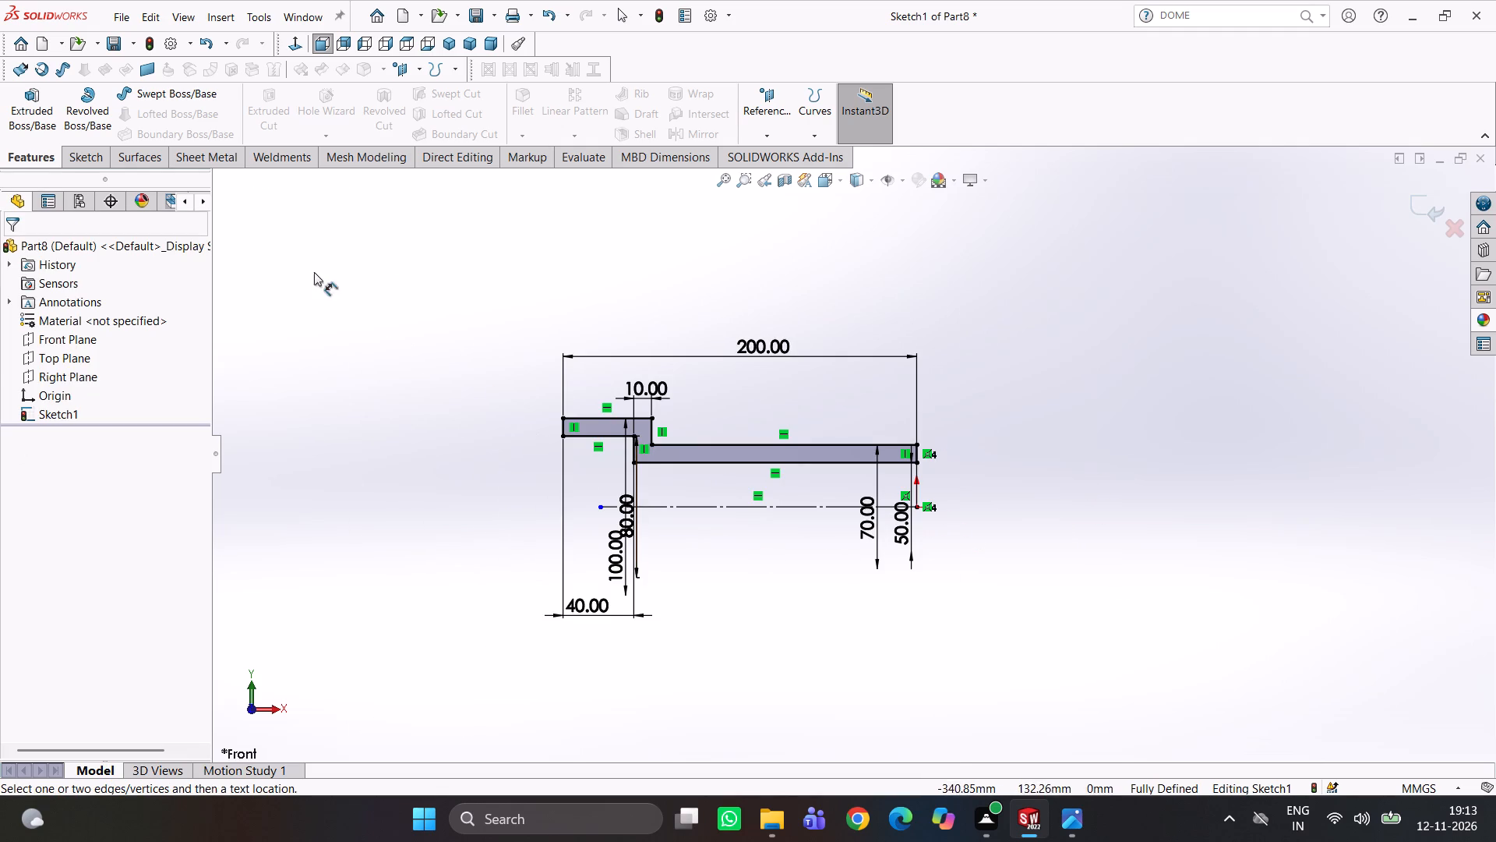
left_click(92, 108)
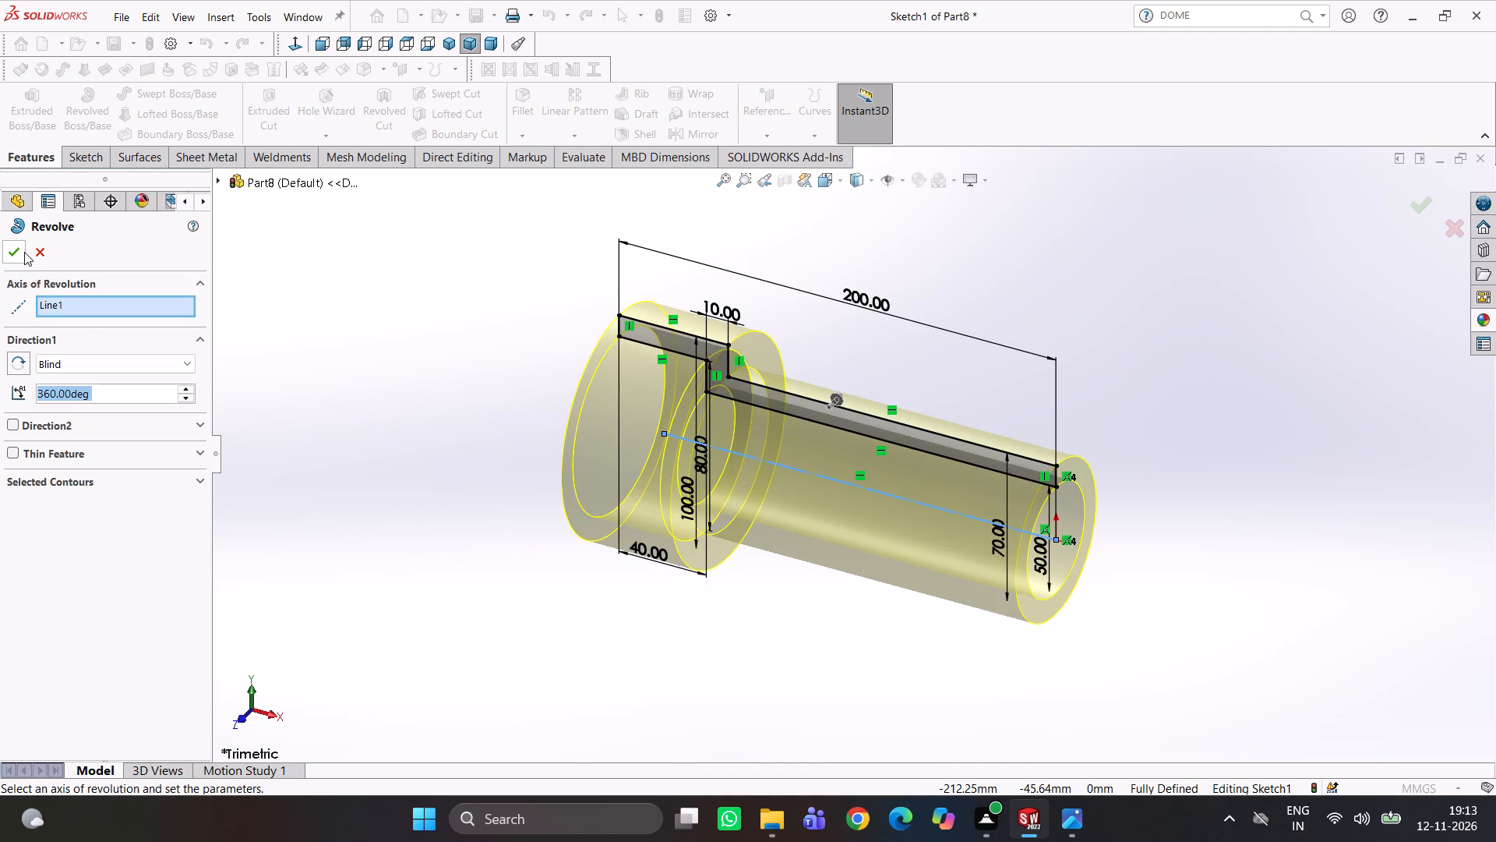
left_click(24, 252)
Start a sketch on the ring-shaped end face of the tube's narrow end.
middle_click_drag(1233, 373, 1161, 298)
left_click(1142, 333)
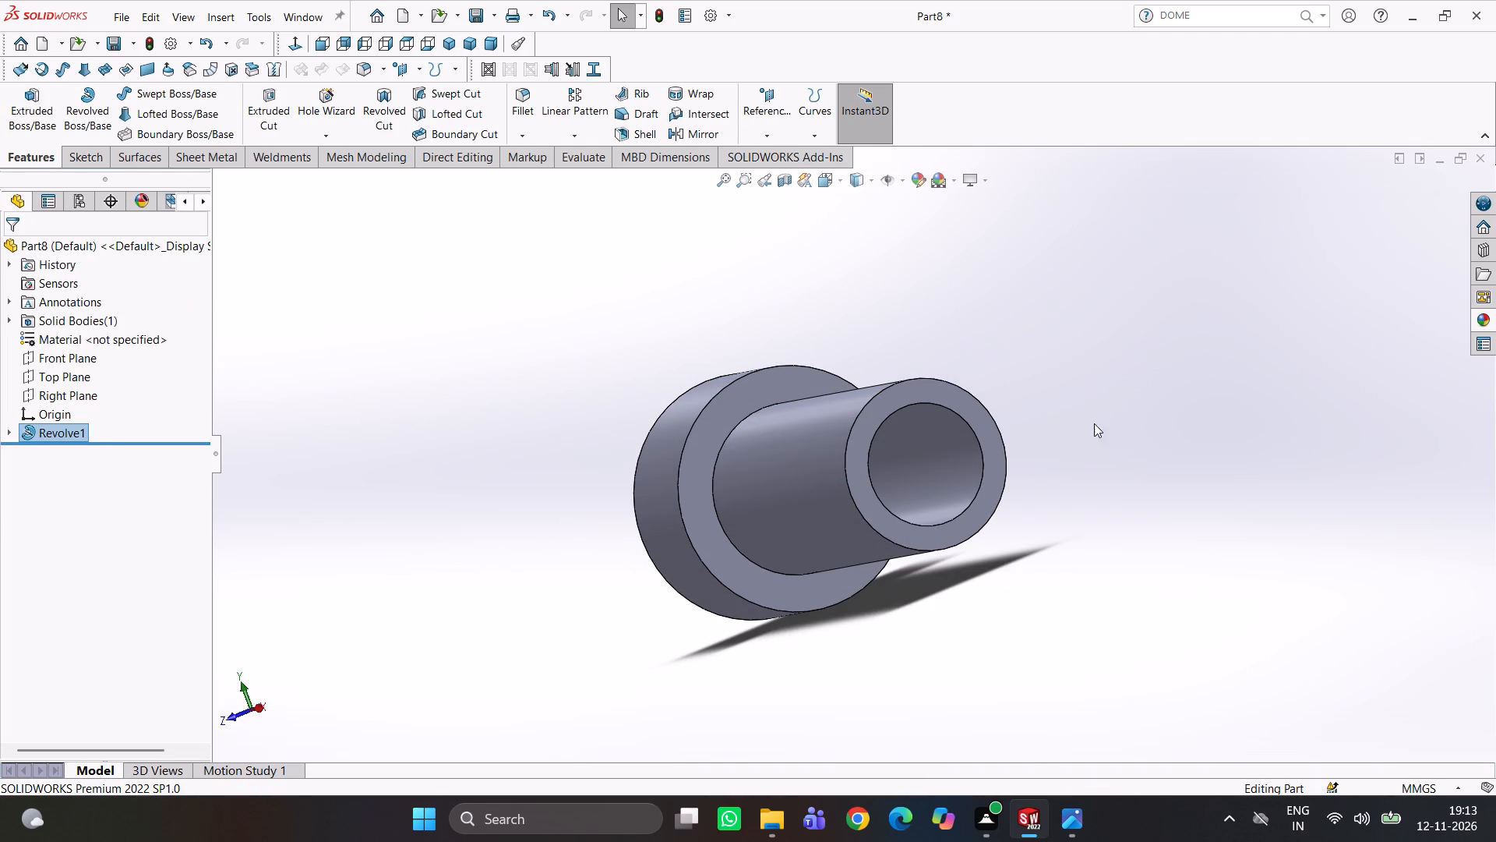
left_click(997, 451)
left_click(1063, 405)
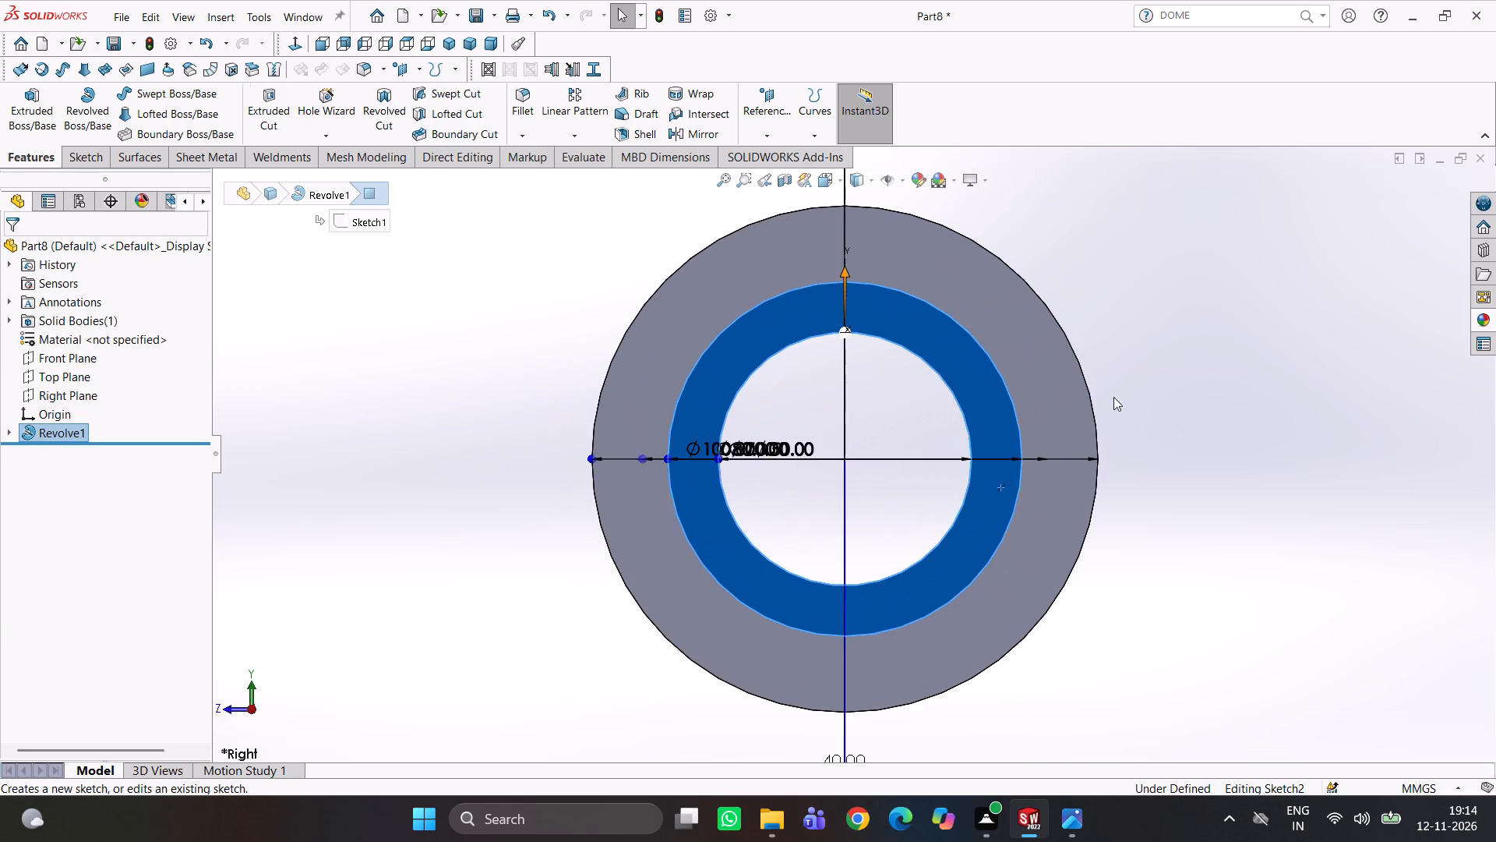
scroll(1160, 381, "up", 2)
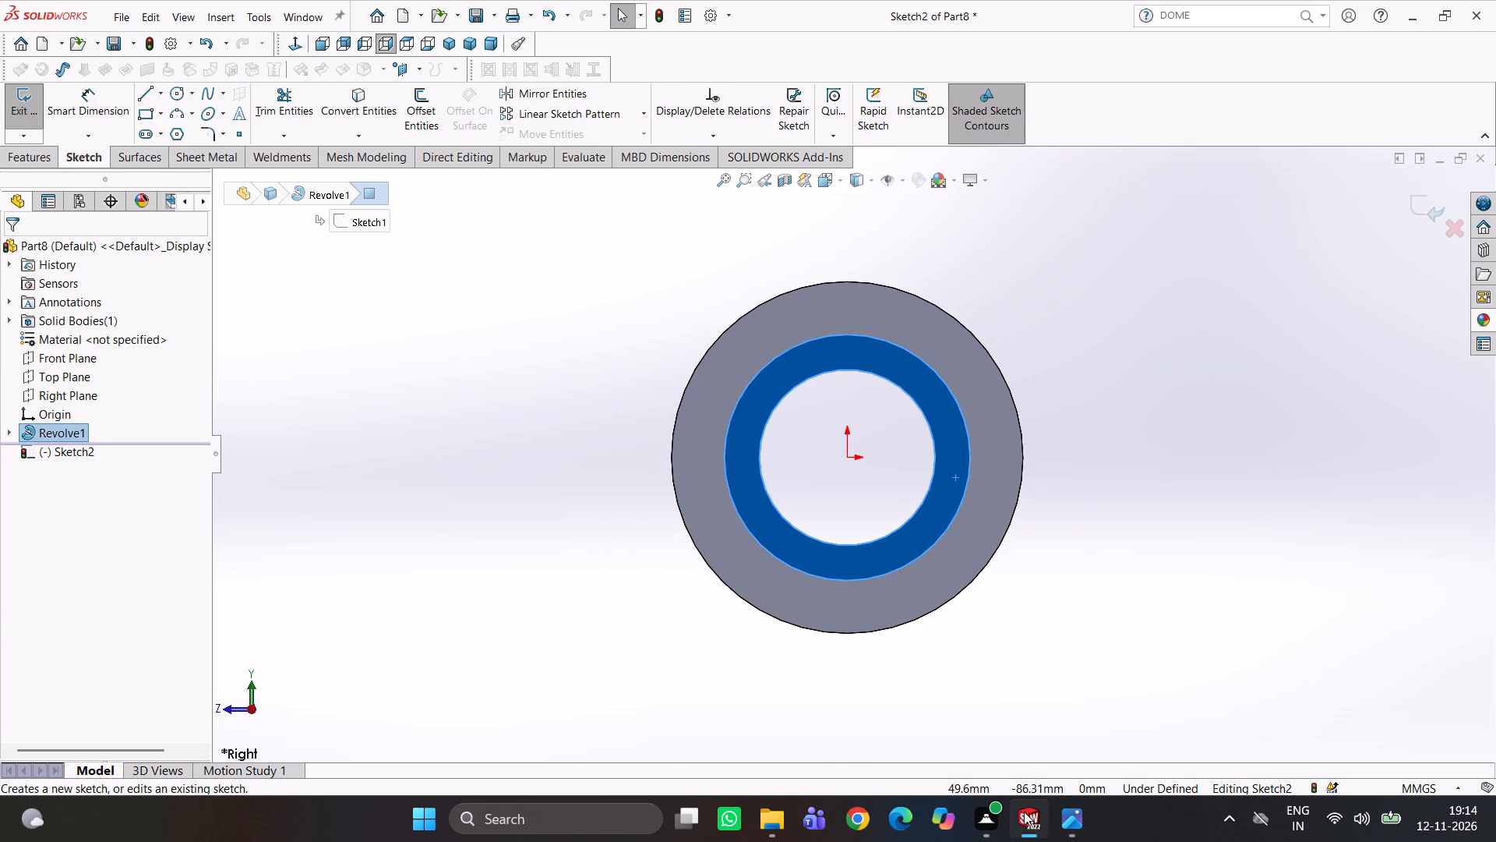
Following the square flange in the reference drawing, draw a center rectangle at the origin, about 122 mm on each side, around the tube.
left_click(1067, 815)
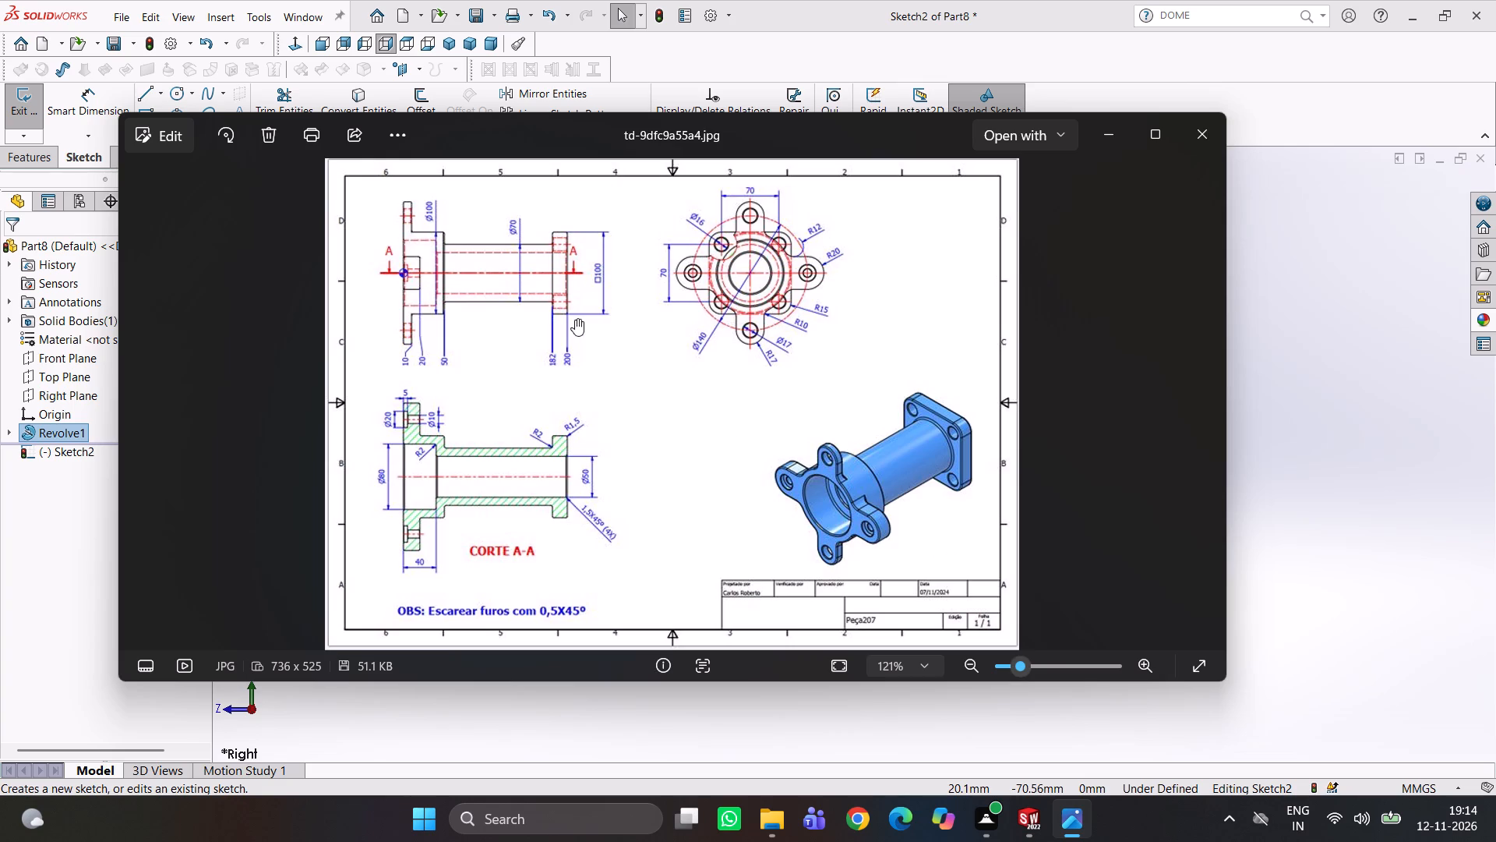
left_click(1019, 811)
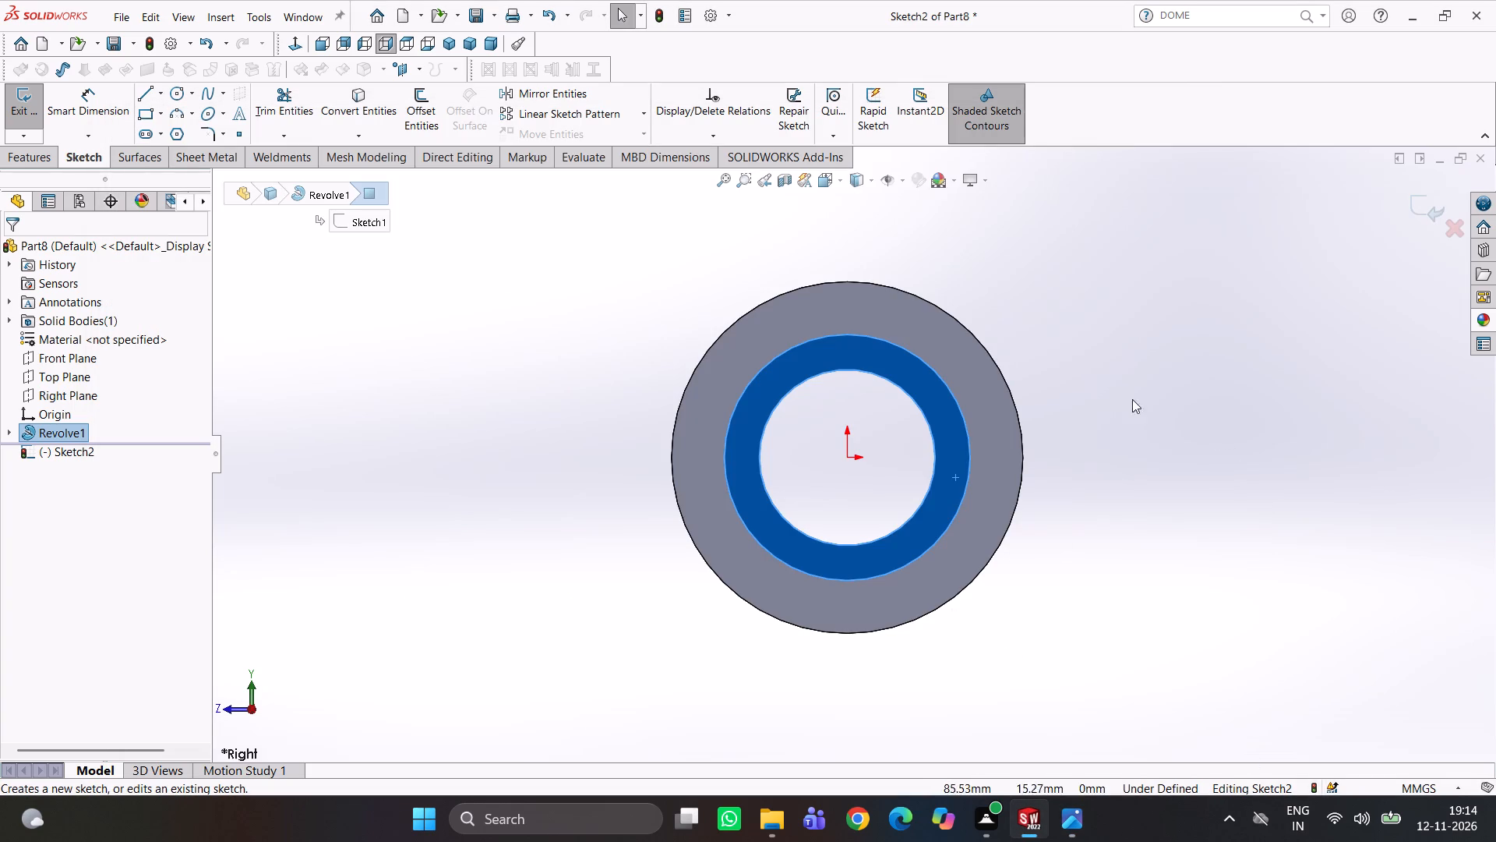
left_click(161, 109)
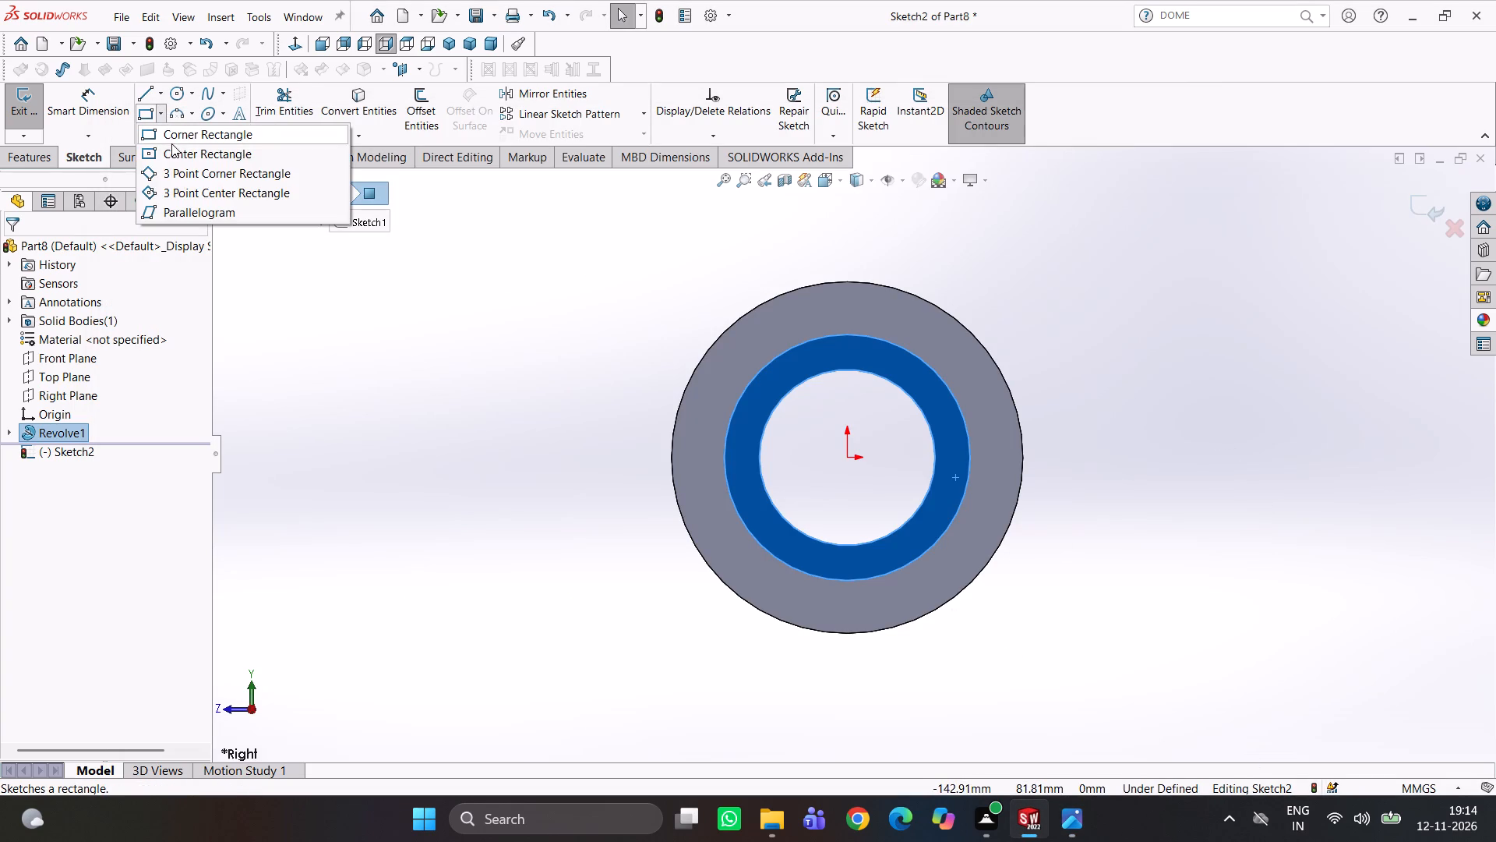
left_click(176, 154)
left_click(851, 457)
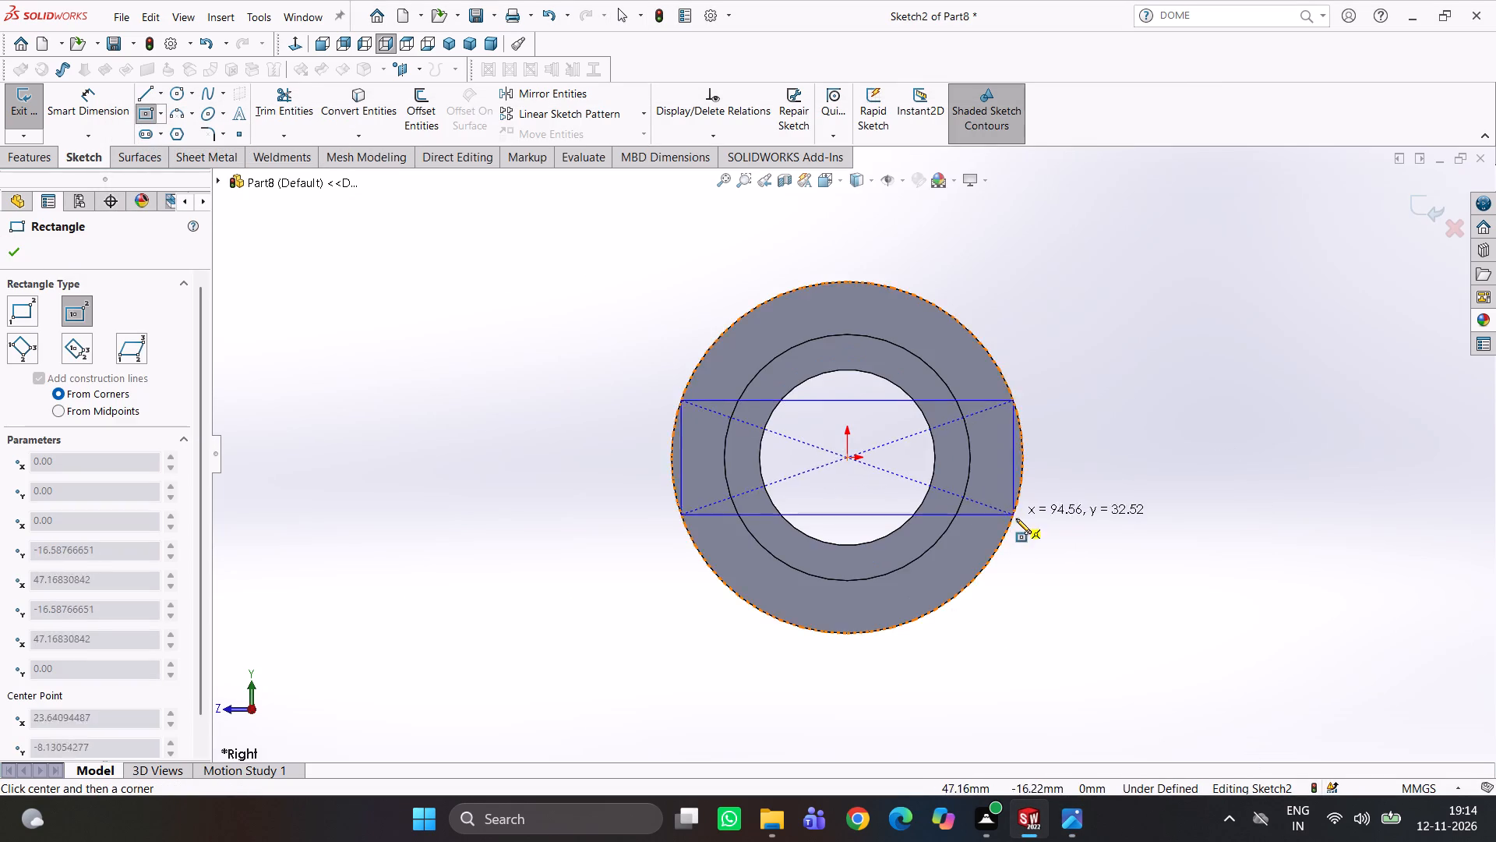
scroll(1021, 521, "up", 2)
left_click(998, 605)
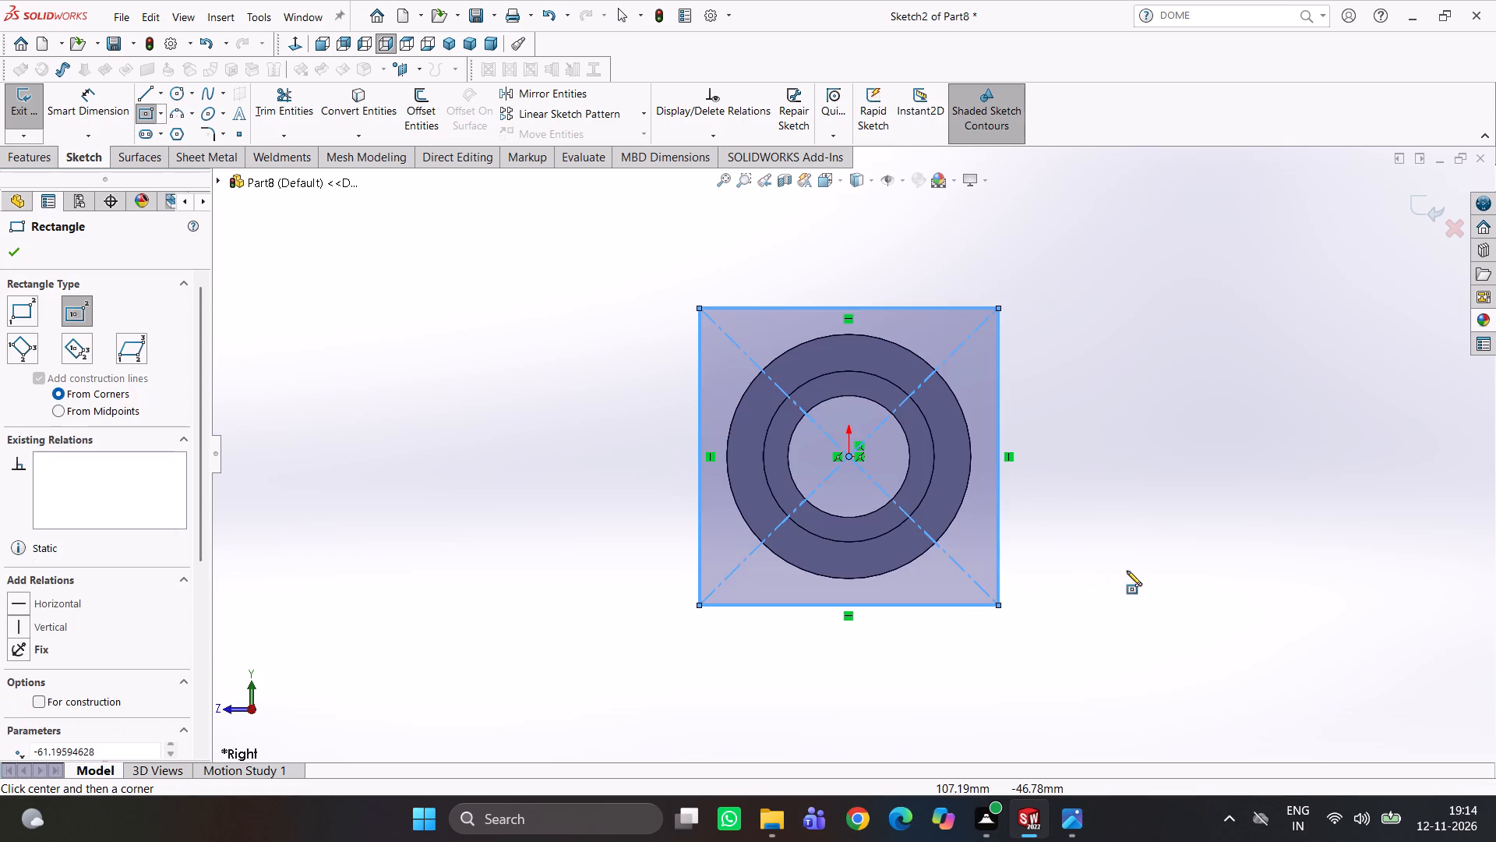
Dimension the rectangle's horizontal side as 100 mm.
right_click_drag(1131, 552, 1143, 421)
left_click(874, 308)
left_click(870, 256)
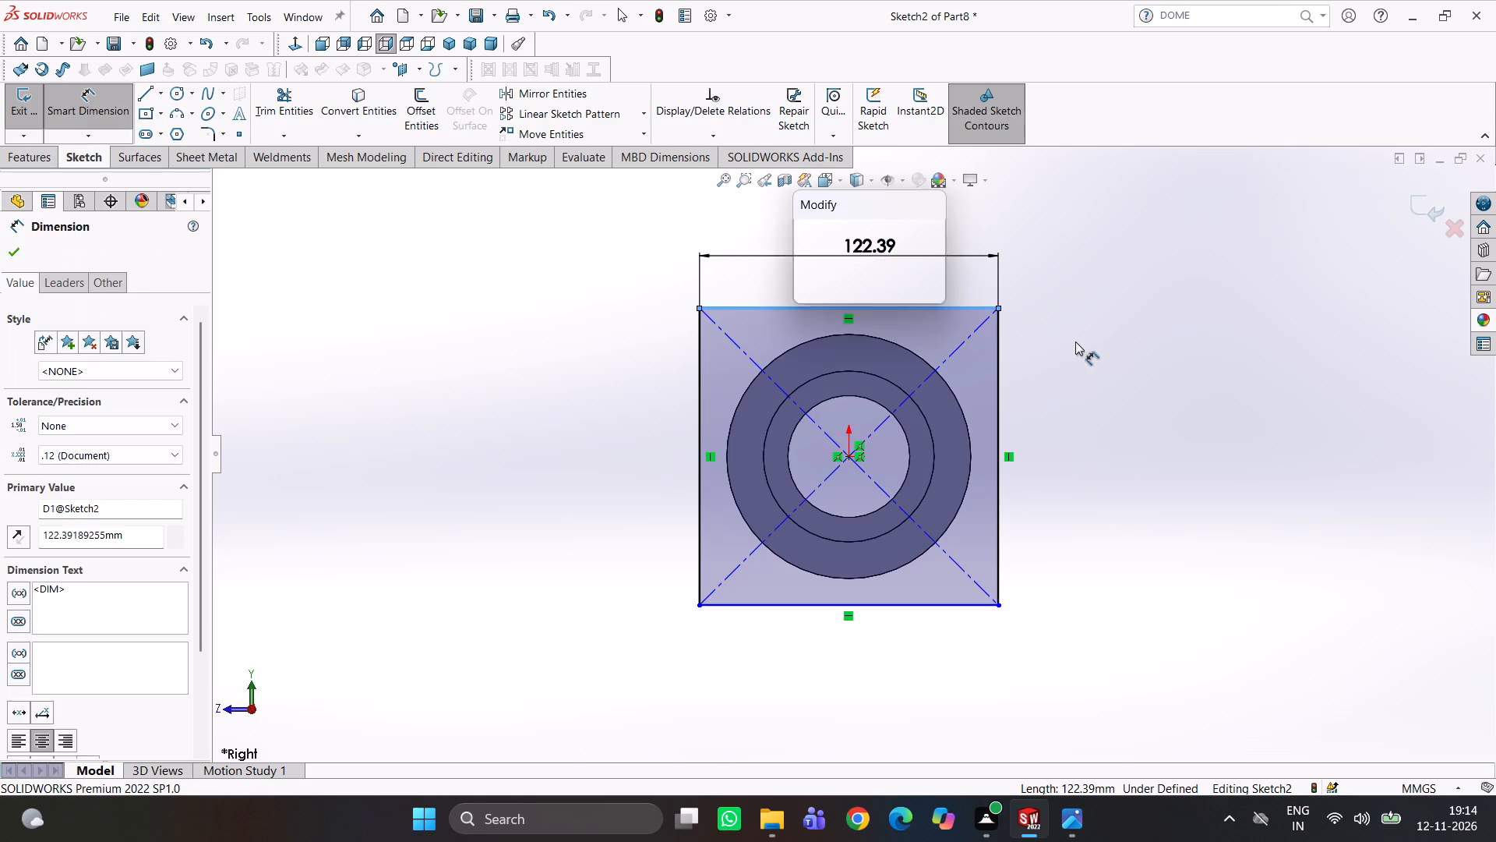
type("100")
key("shift+Return")
left_click(1117, 358)
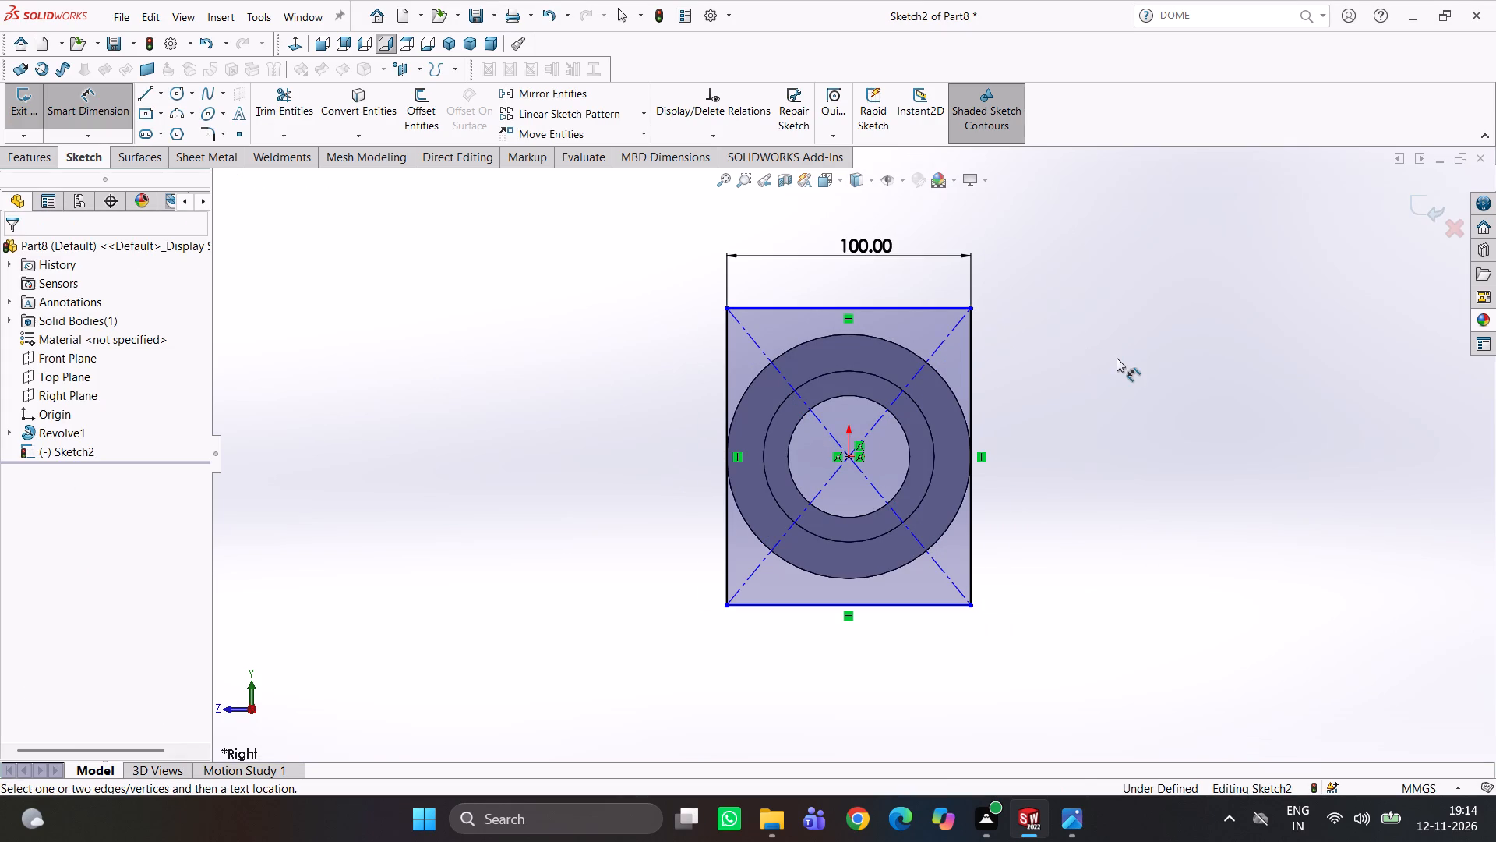
Leave the dimension tool and make the rectangle's vertical and horizontal sides equal.
right_click_drag(1130, 355, 1203, 311)
right_click_drag(1195, 383, 1145, 196)
right_click_drag(1197, 405, 1177, 253)
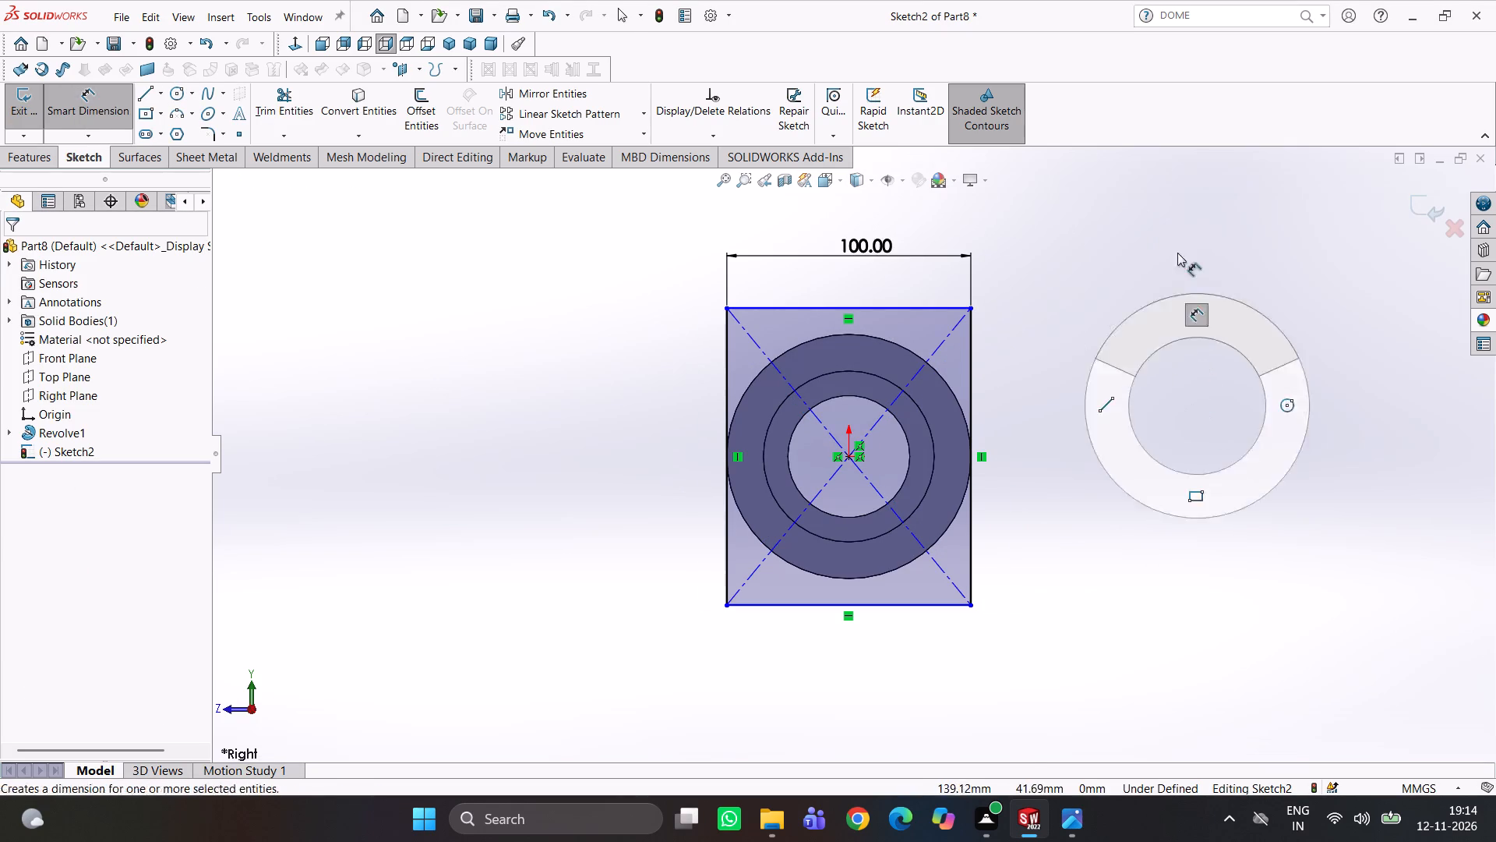
right_click_drag(1177, 253, 1173, 241)
left_click(1132, 419)
left_click(968, 385)
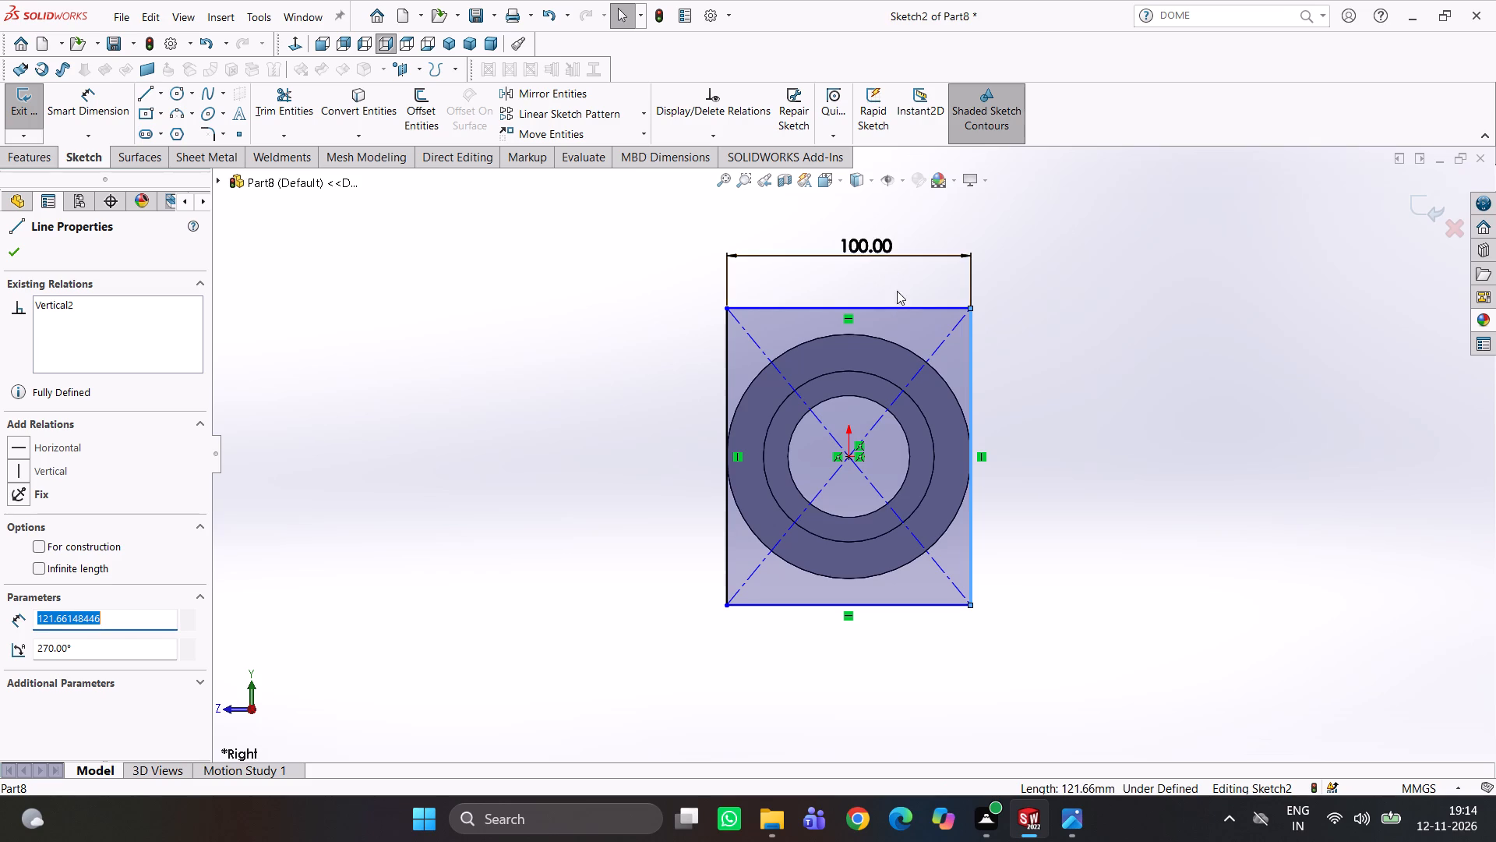
left_click(897, 305, "ctrl")
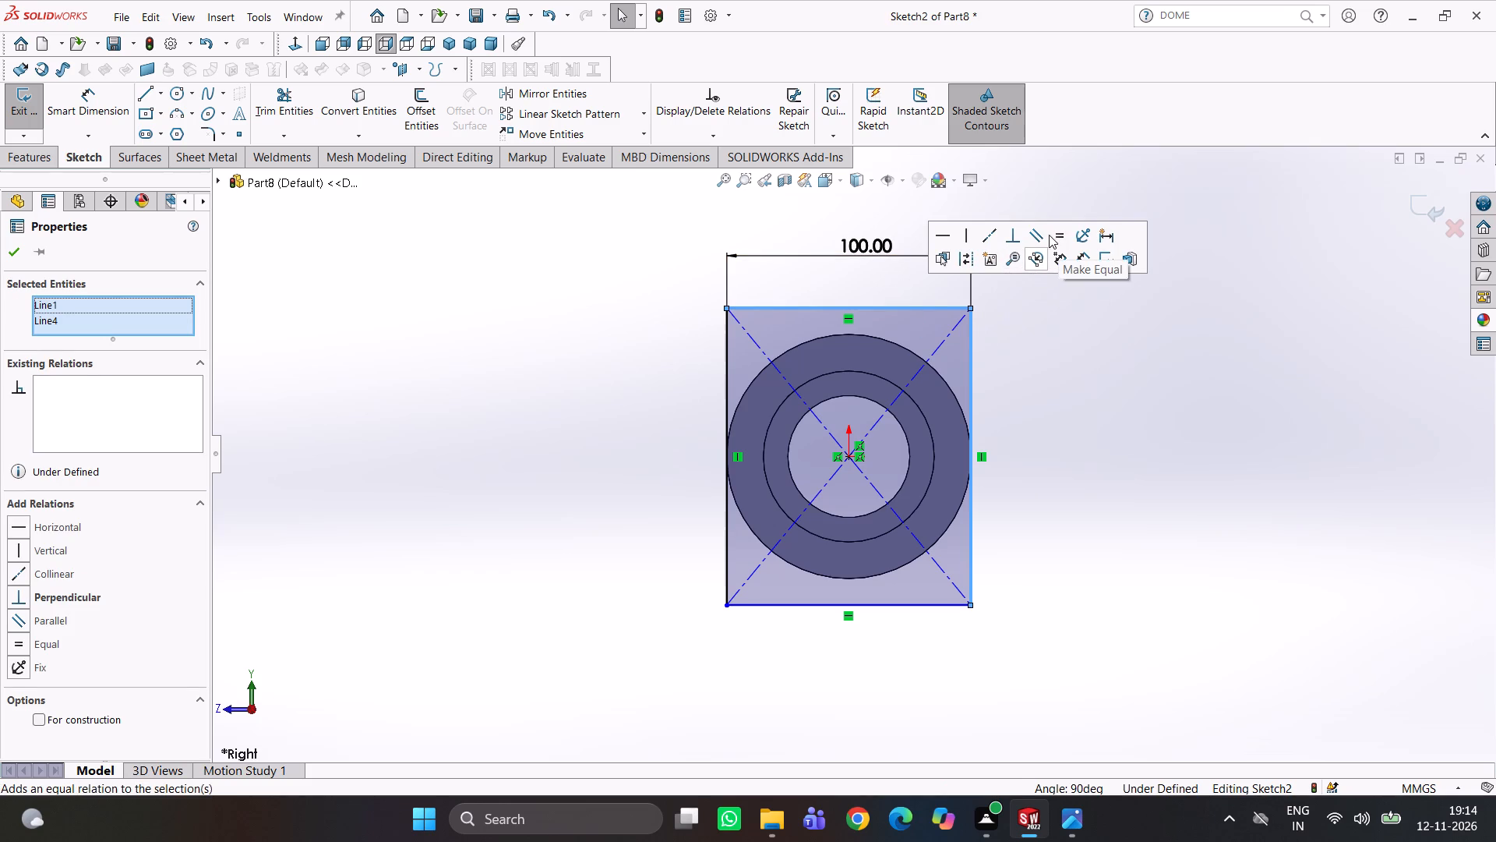
left_click(1060, 235)
left_click(1219, 483)
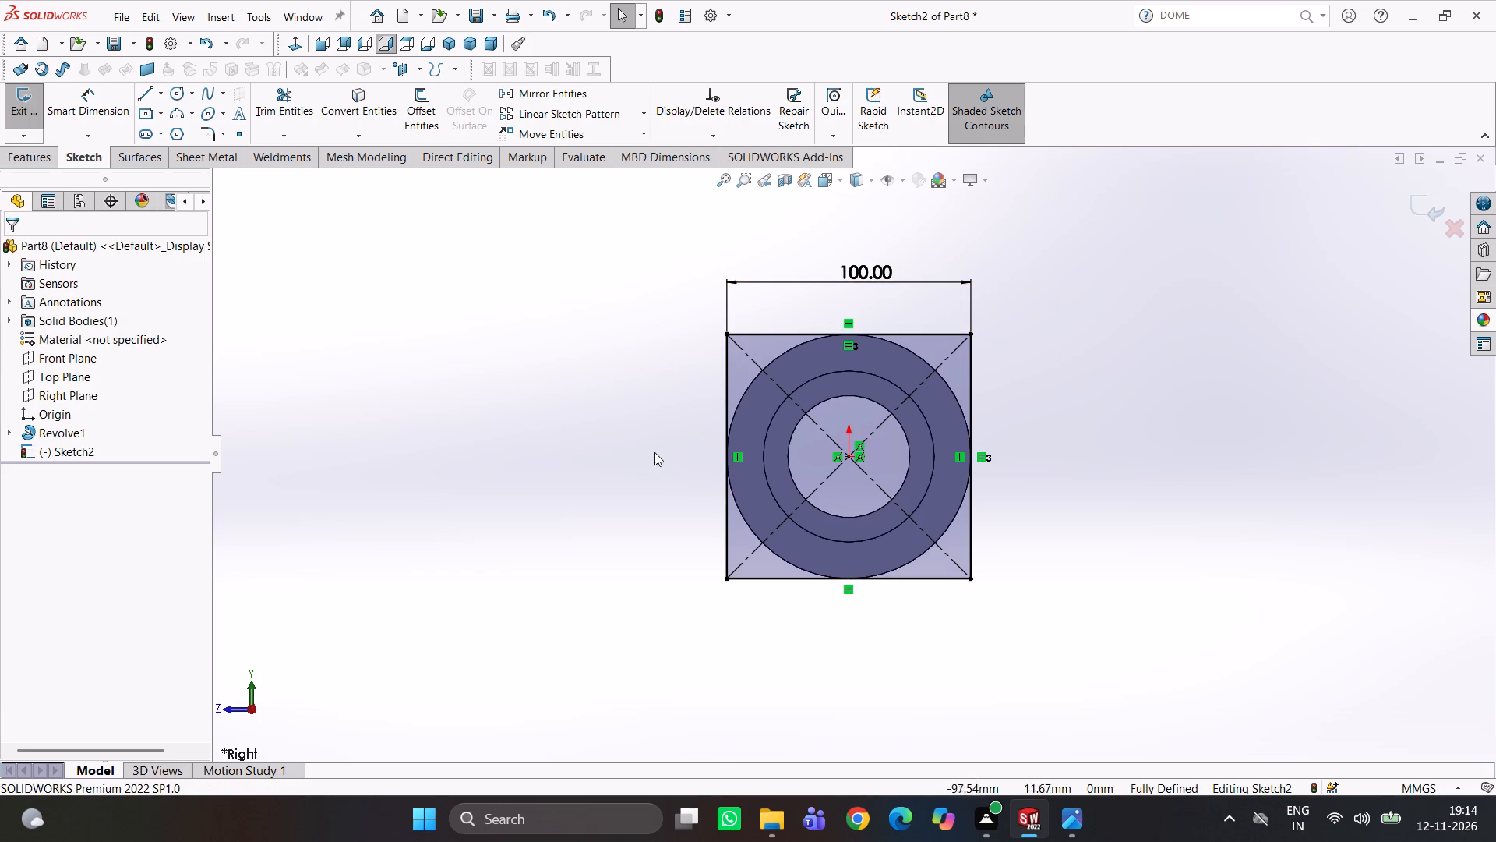
Following the reference drawing, round all four corners of the square flange profile with 15 mm sketch fillets.
left_click(1075, 814)
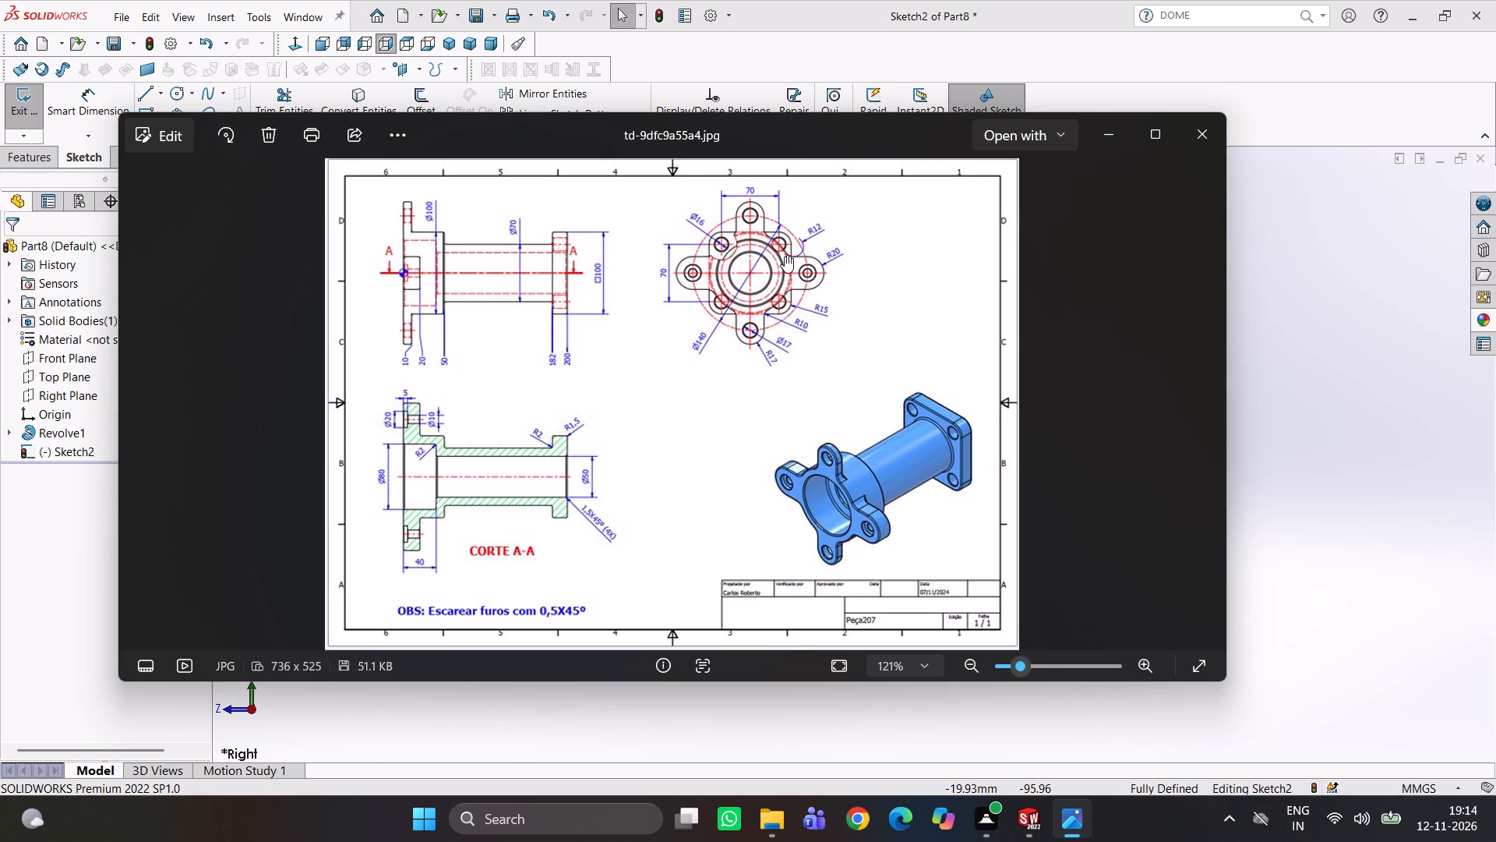
scroll(791, 245, "down", 2)
scroll(718, 303, "up", 7)
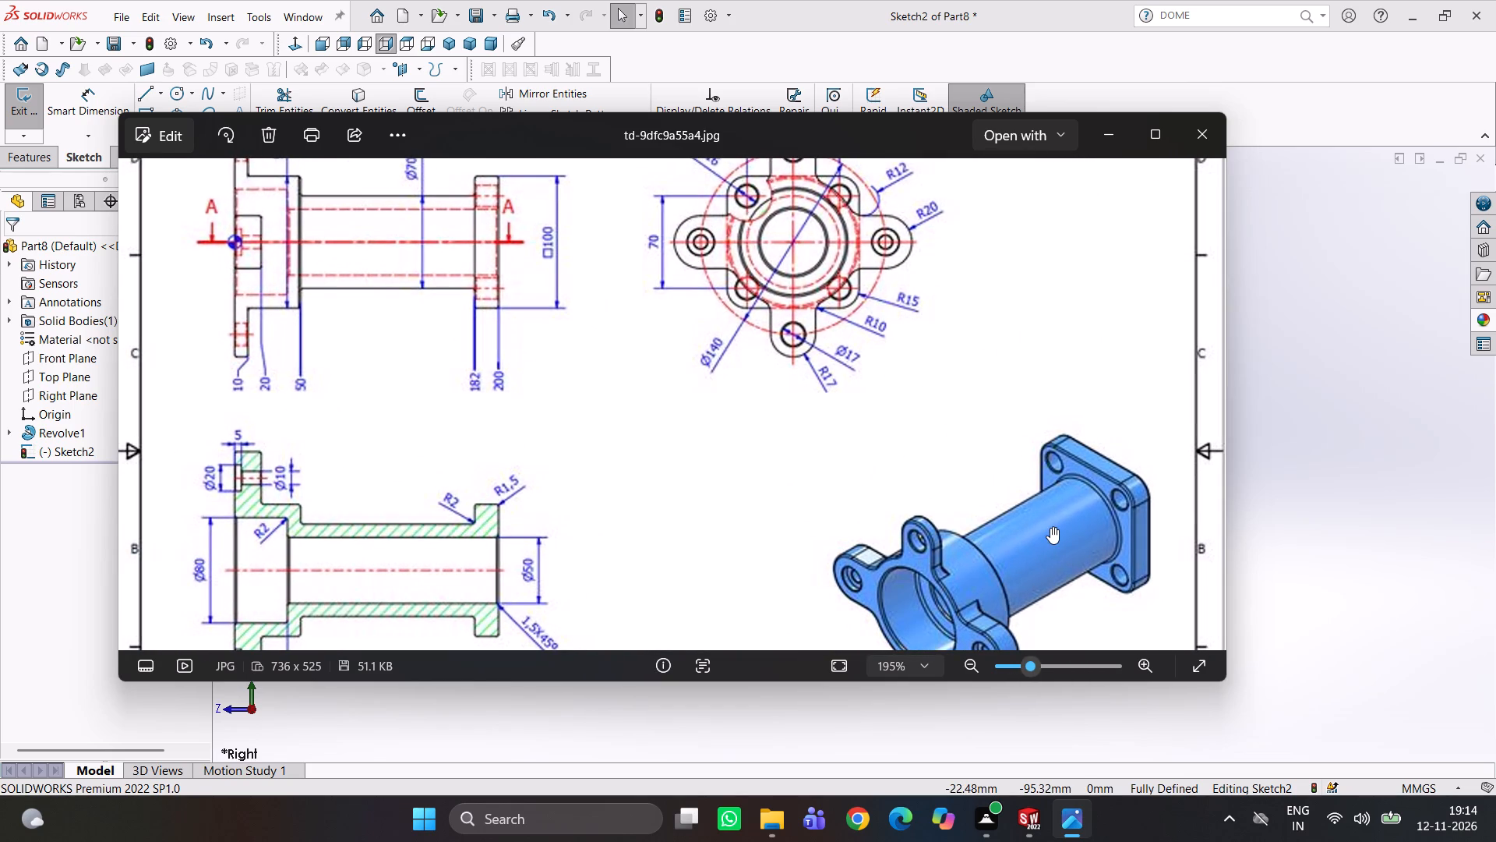
left_click(1034, 824)
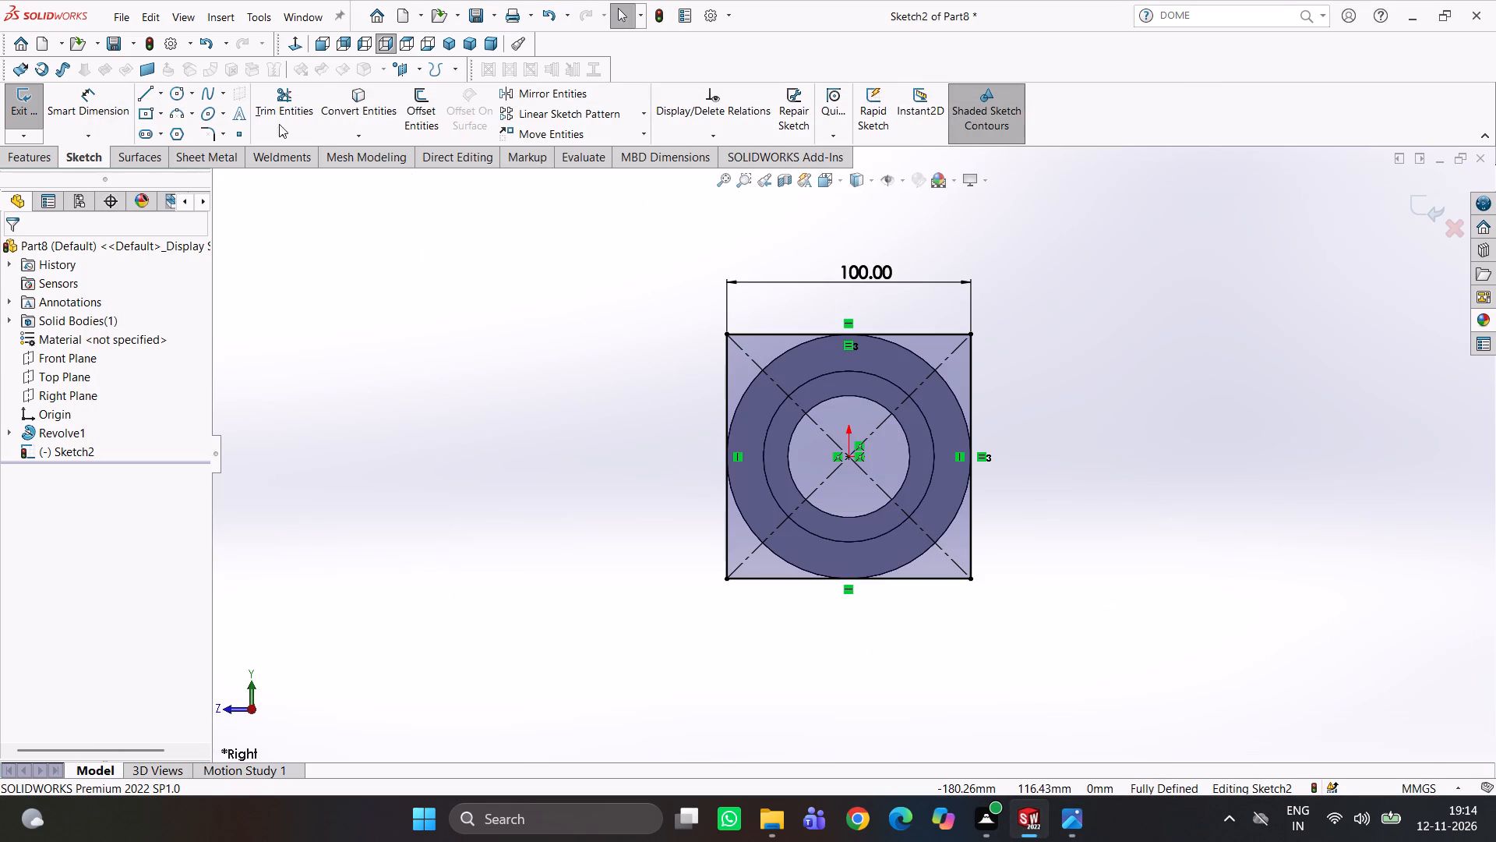
left_click(201, 130)
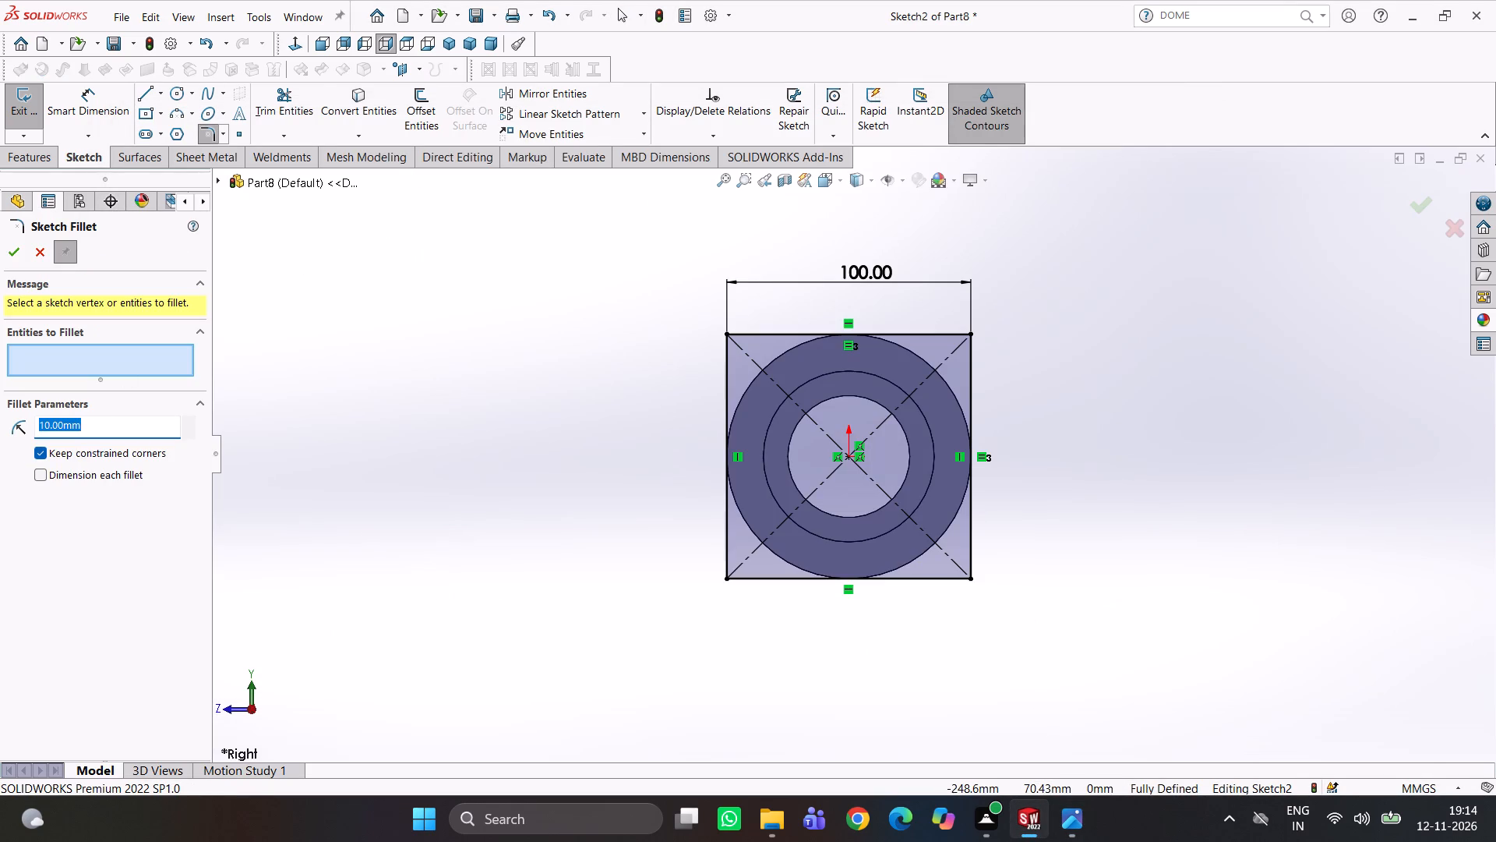
type("15")
key("Return")
left_click_drag(528, 283, 534, 283)
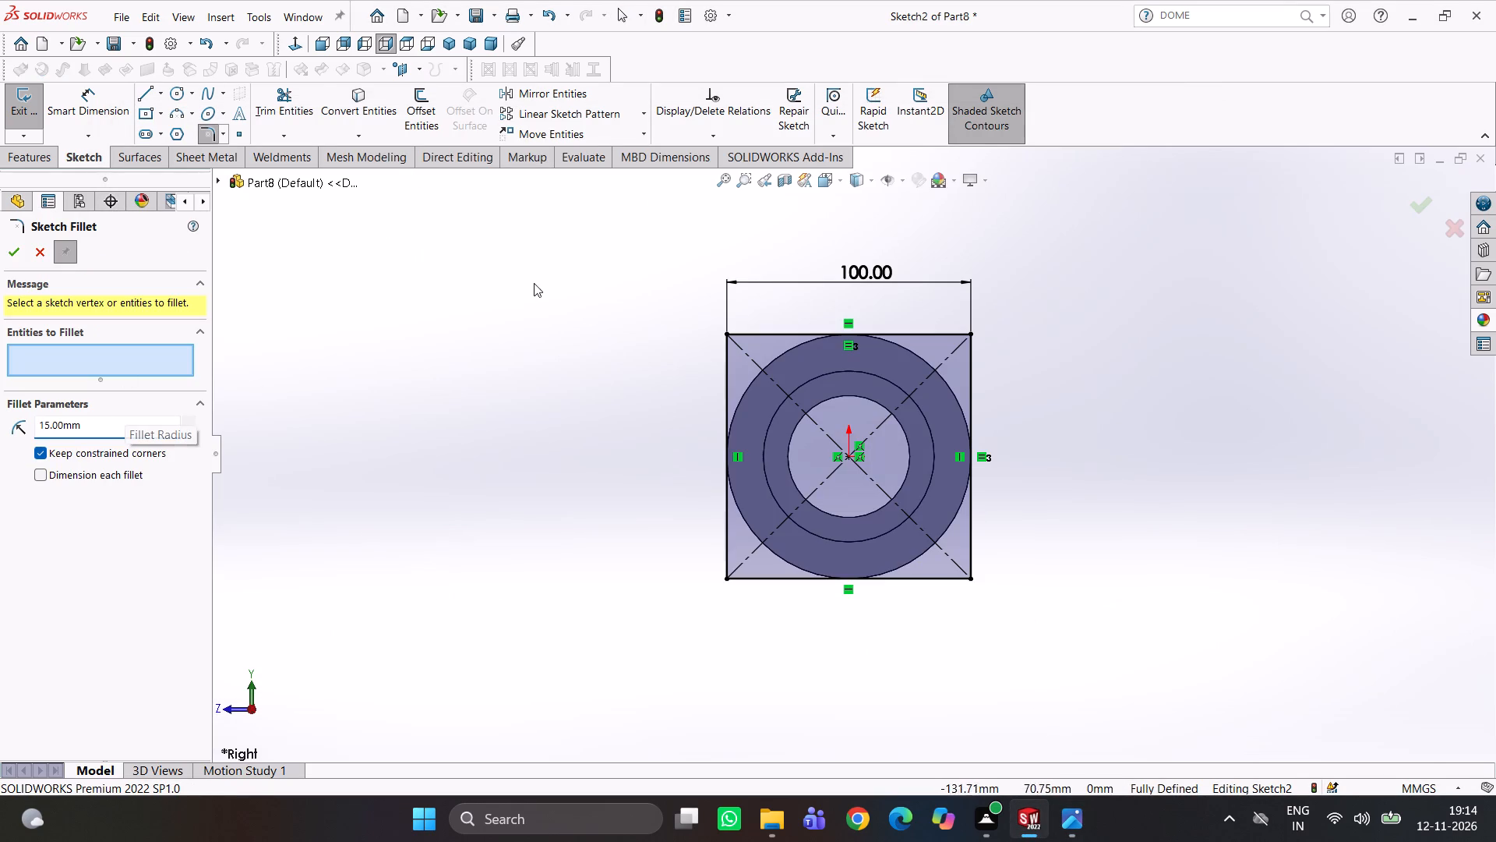
left_click_drag(534, 283, 1058, 654)
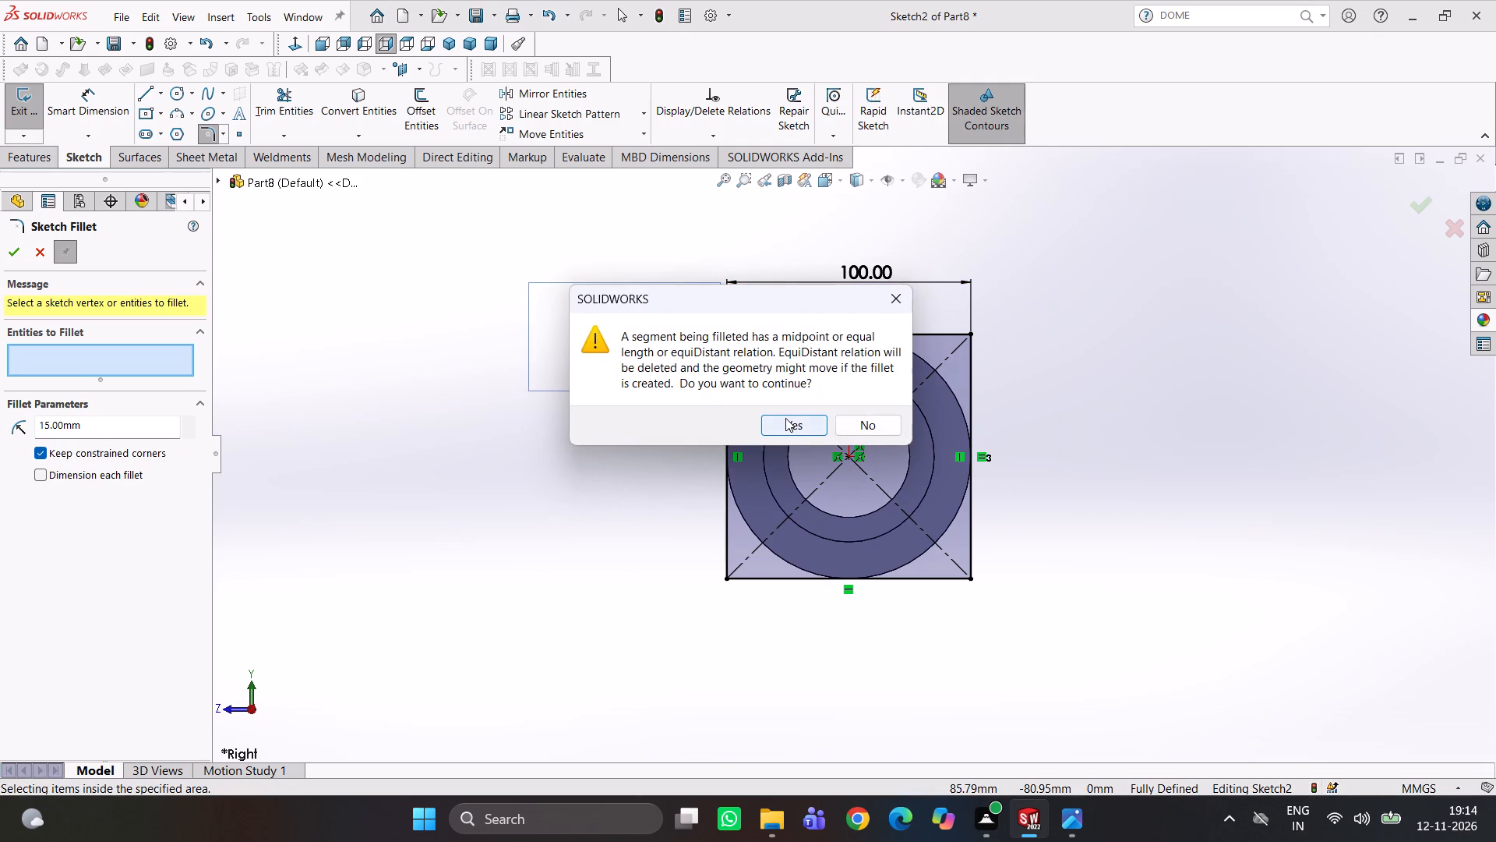
left_click(785, 418)
left_click(804, 429)
left_click(803, 429)
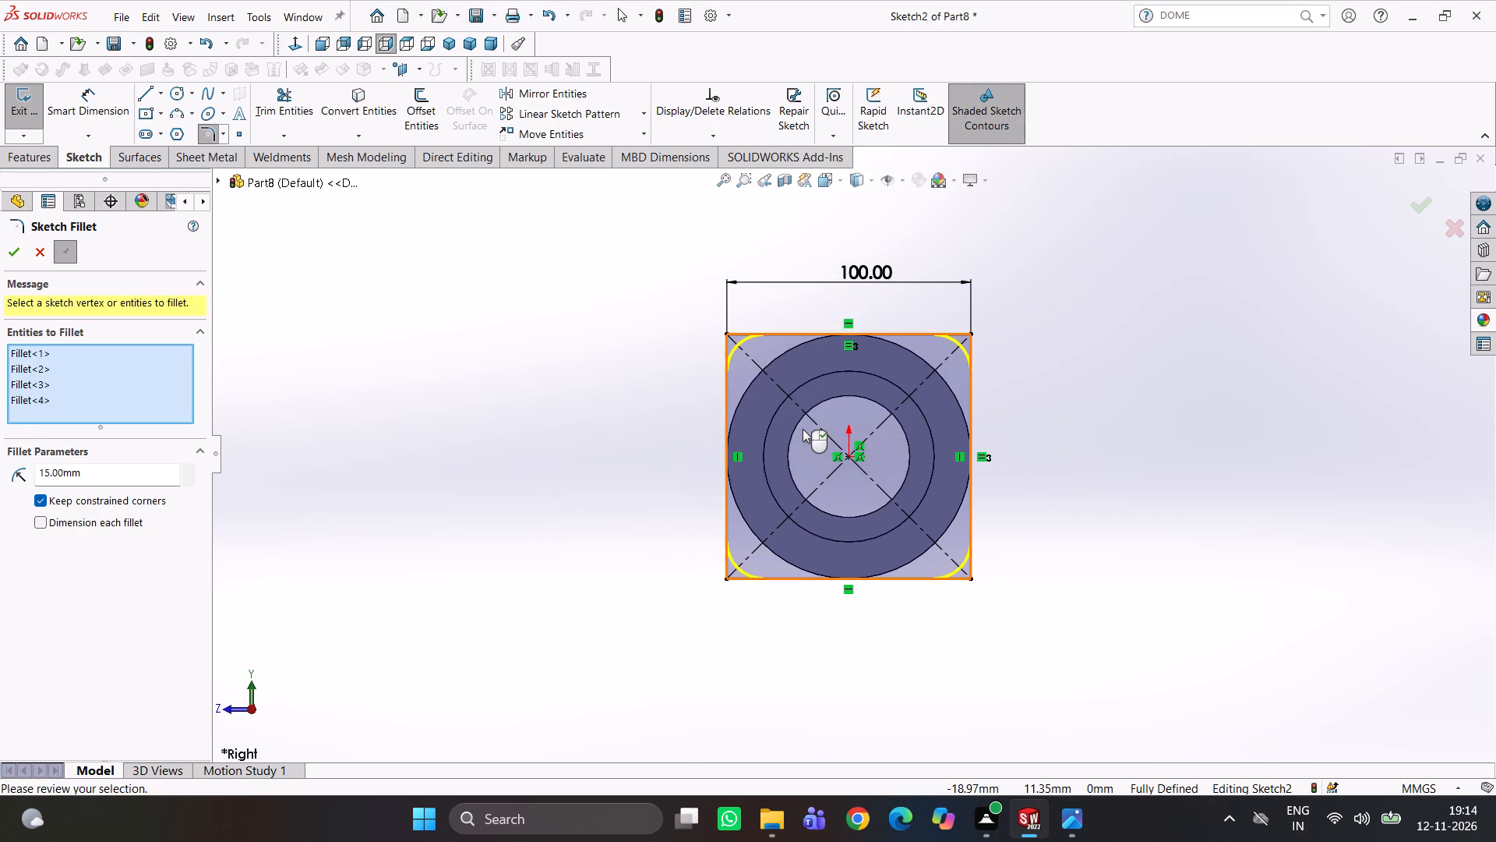
left_click(19, 256)
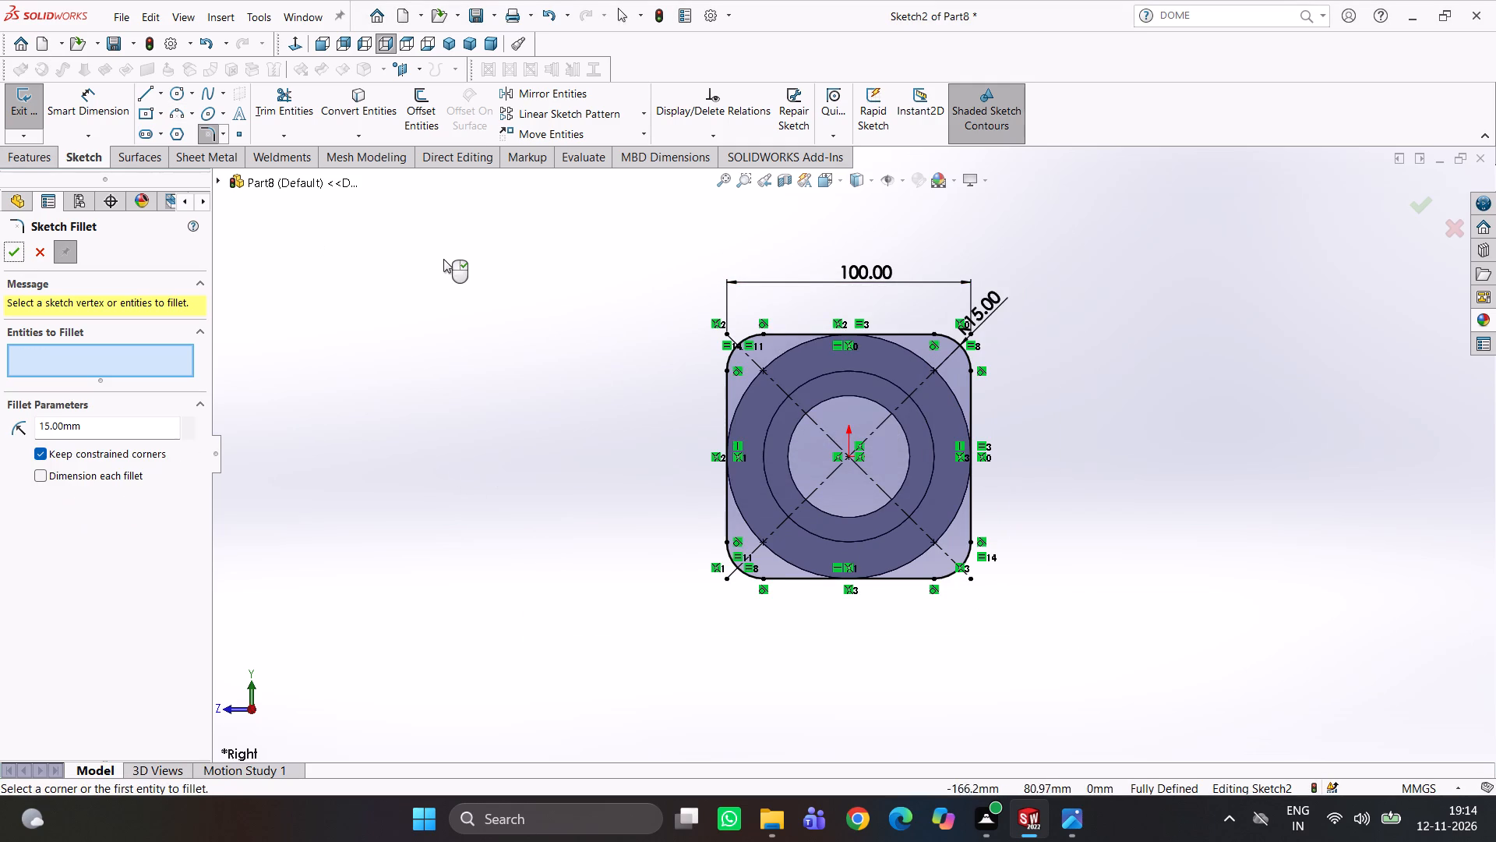
left_click(443, 259)
left_click(22, 257)
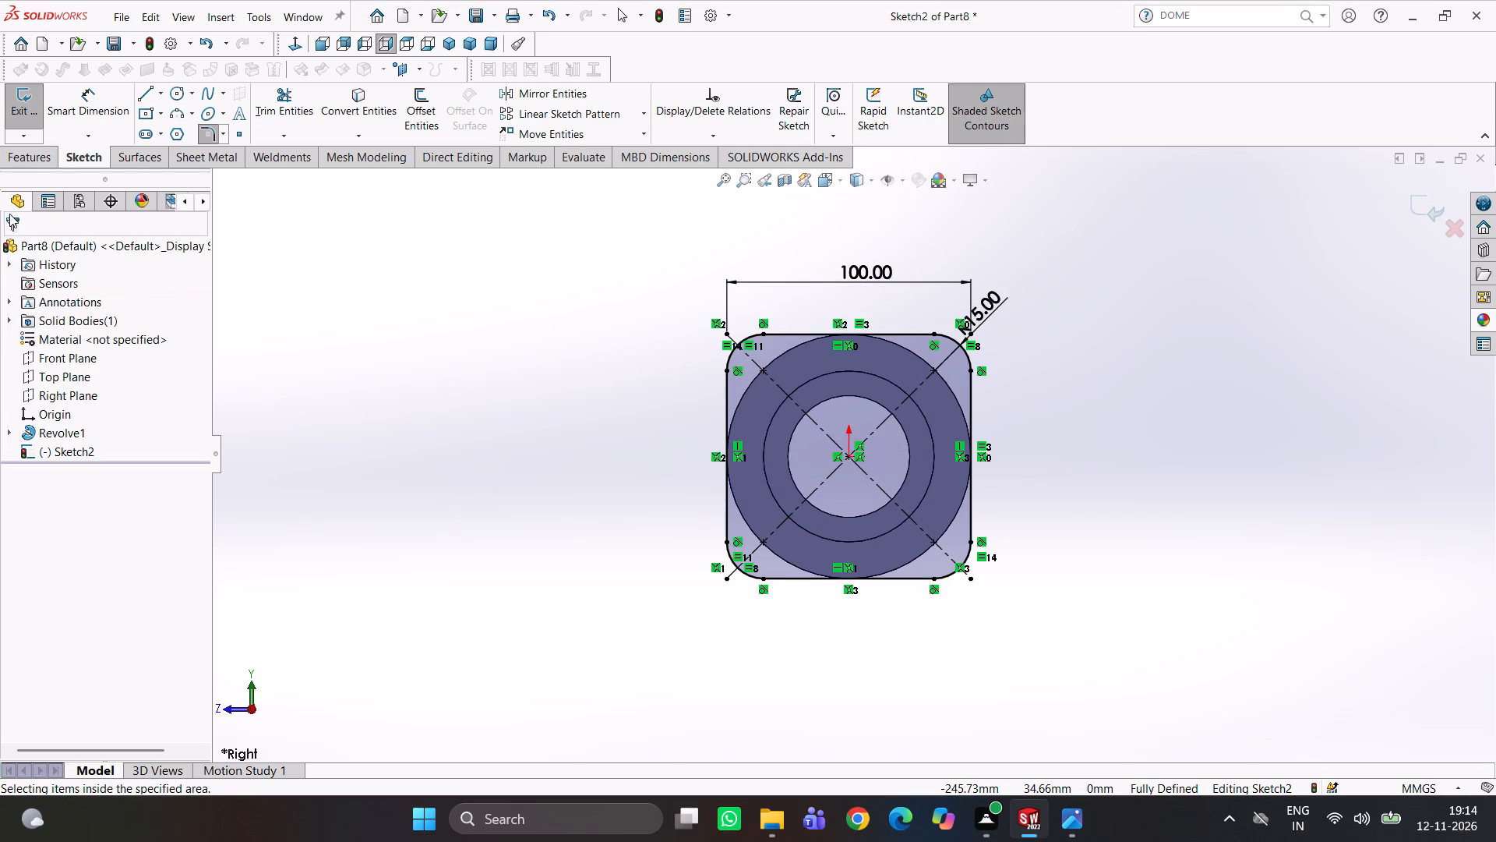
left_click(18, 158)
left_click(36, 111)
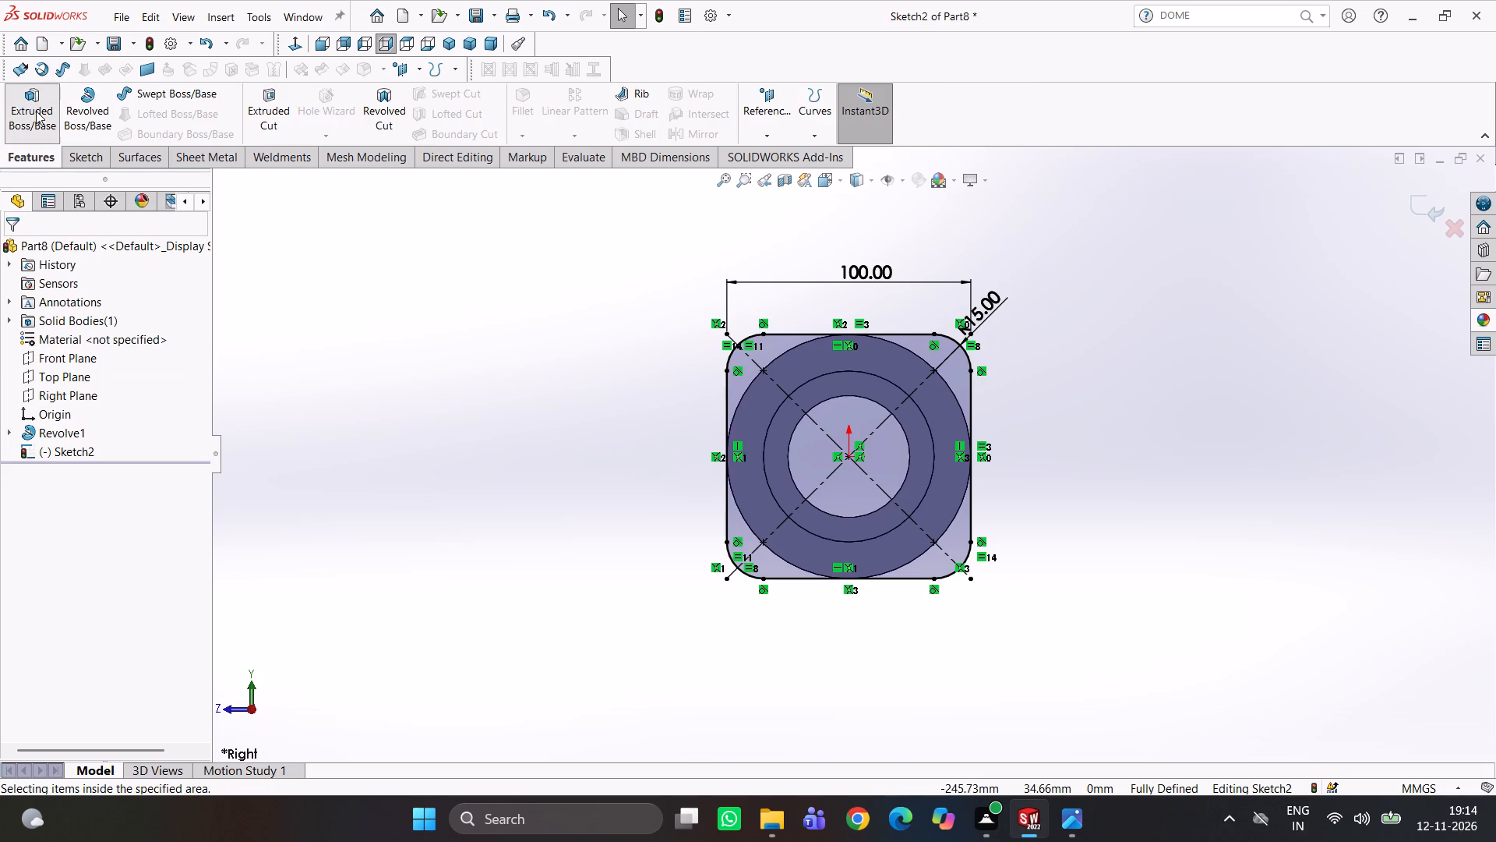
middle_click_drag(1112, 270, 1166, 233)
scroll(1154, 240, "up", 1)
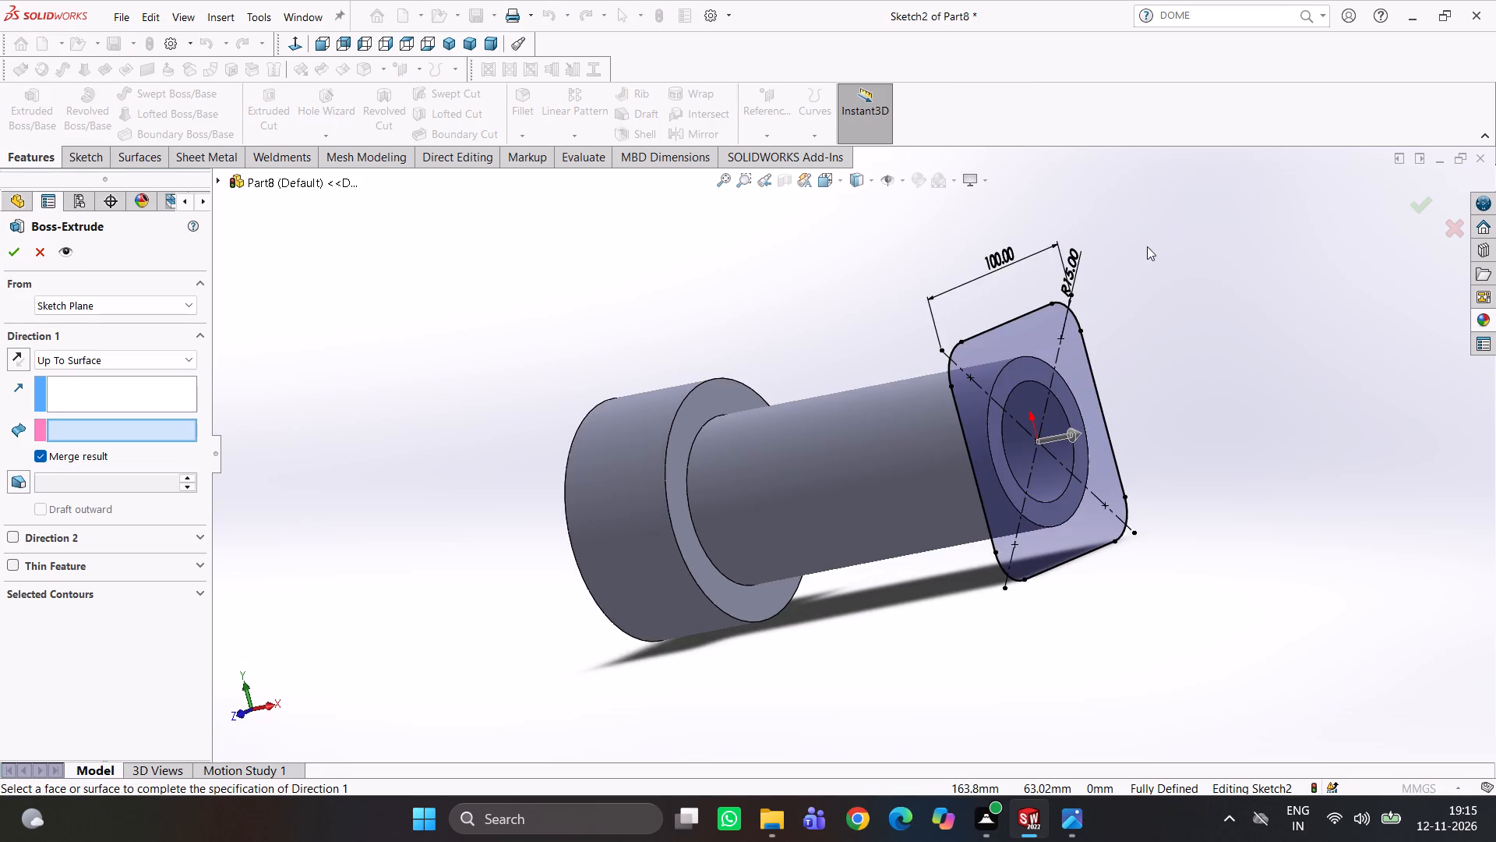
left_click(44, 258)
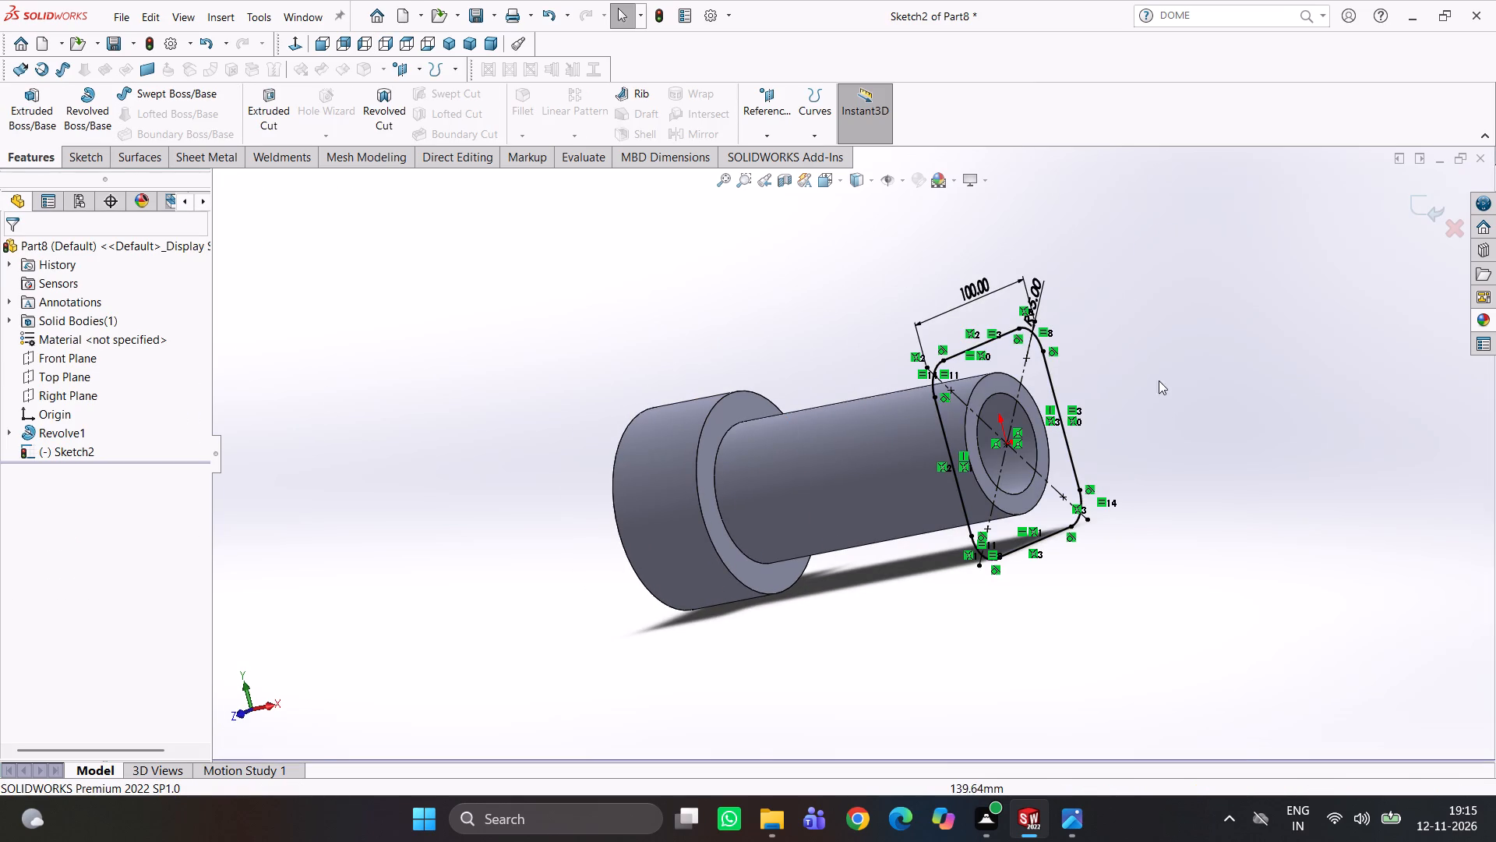
Convert the tube's outer circular edge on the narrow end into the flange sketch, and exit the sketch.
left_click(953, 363)
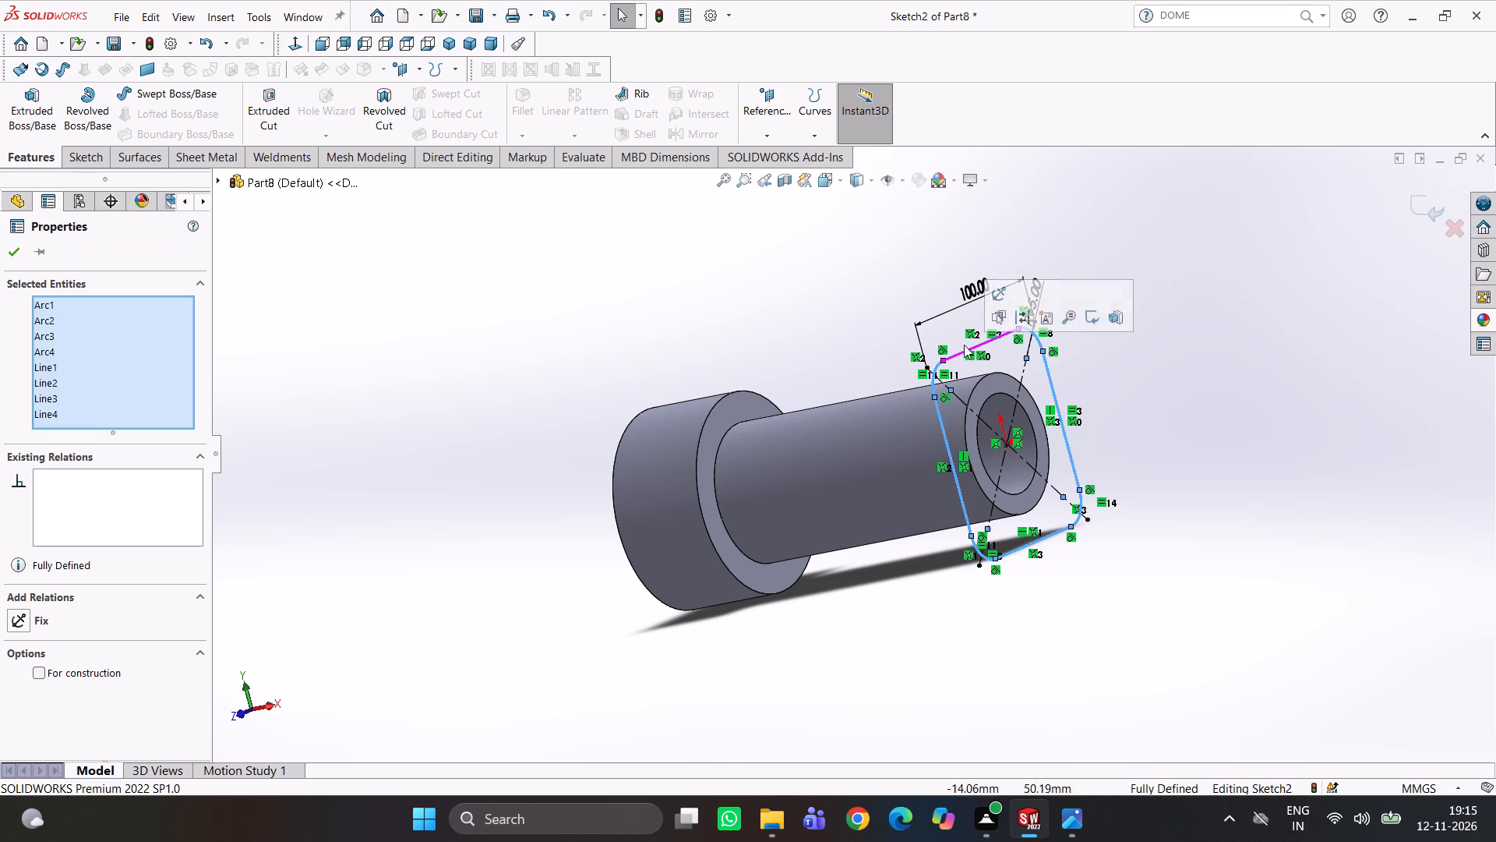
left_click(294, 47)
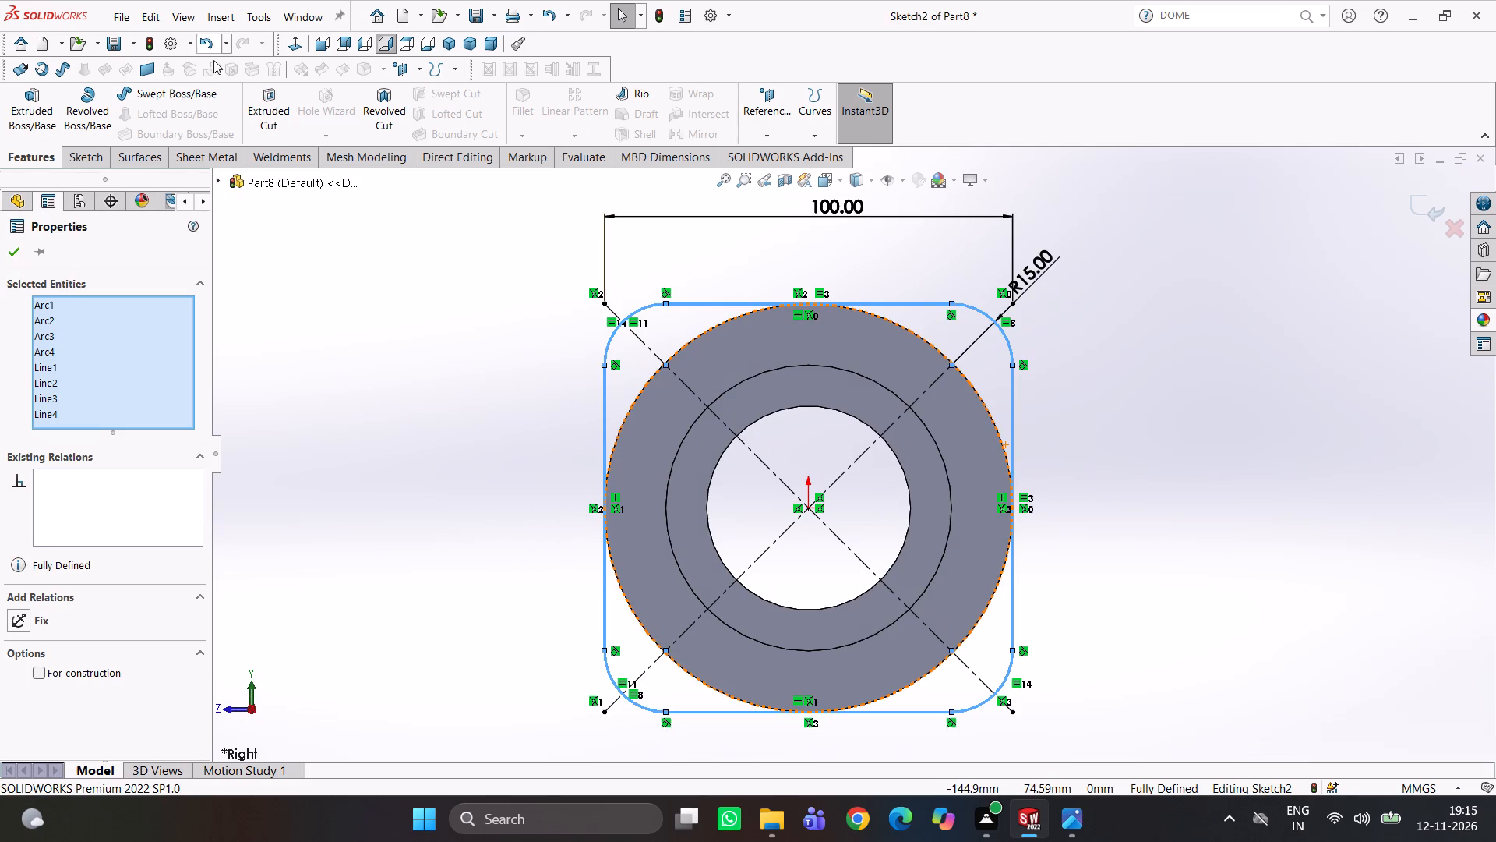
left_click(461, 350)
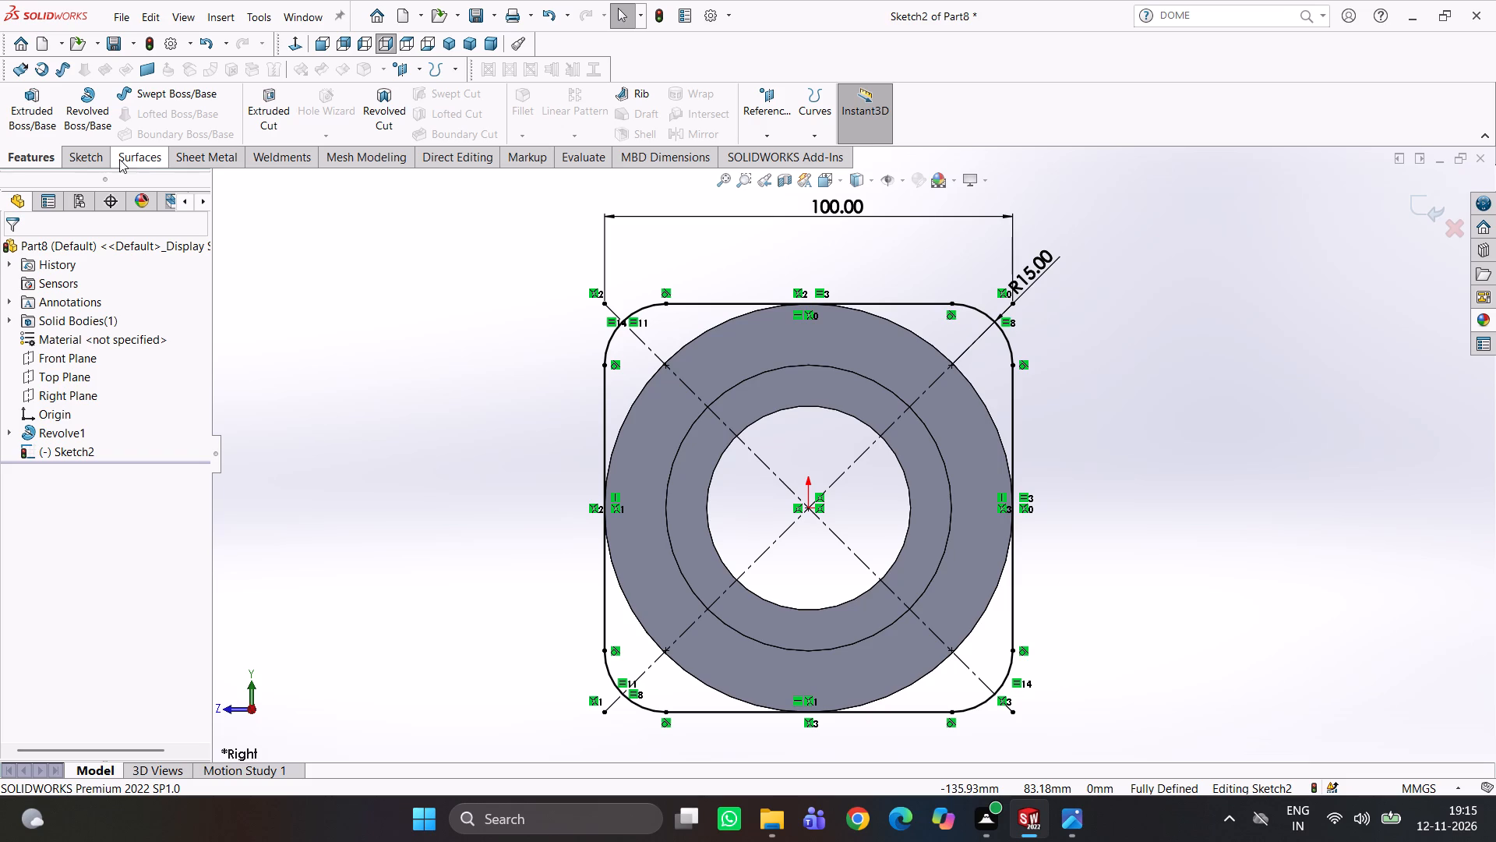
left_click(101, 159)
left_click(329, 104)
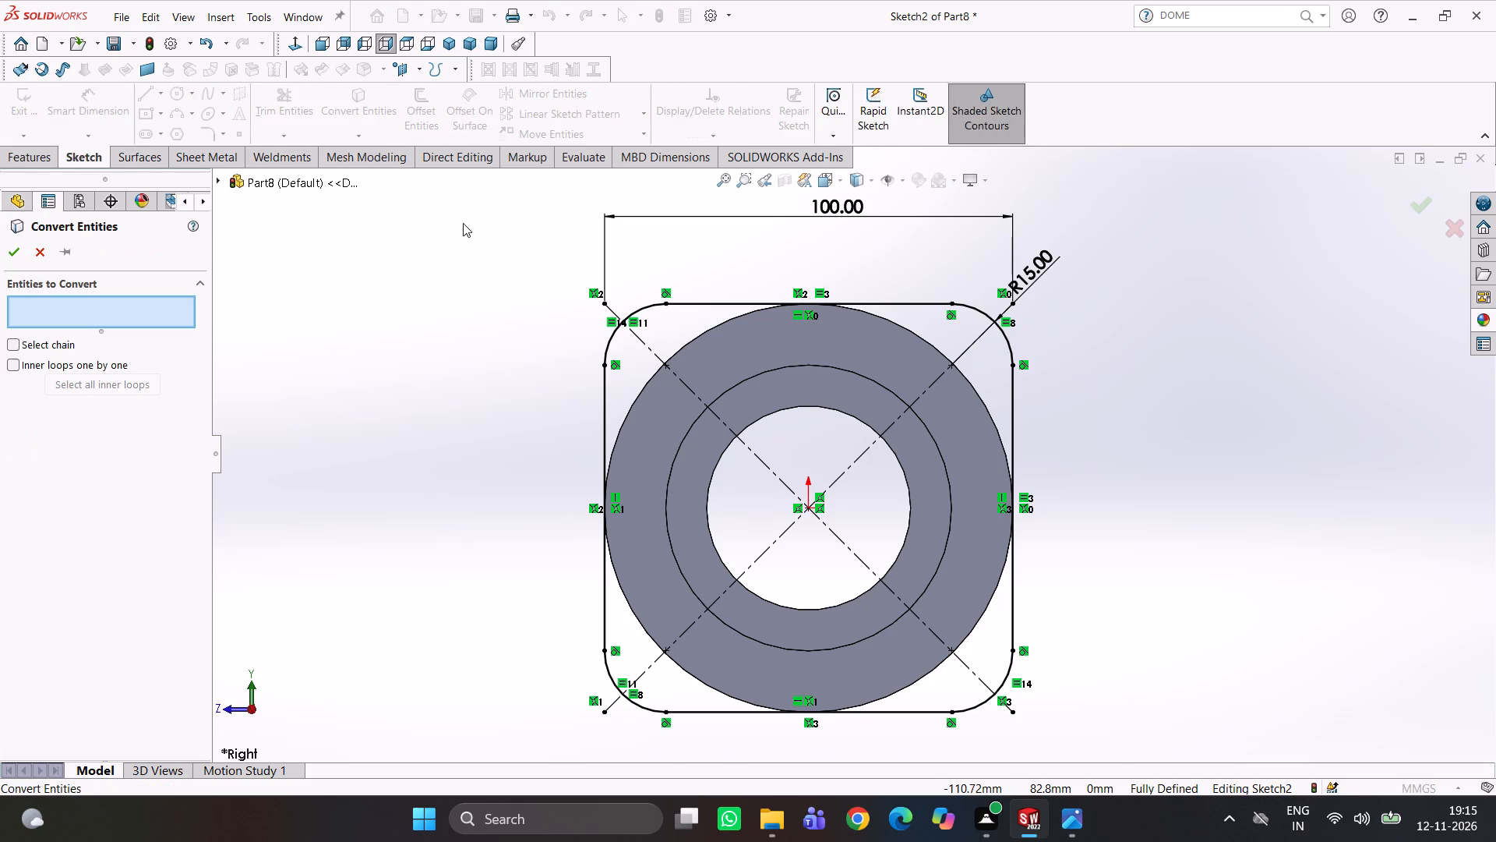
left_click(746, 377)
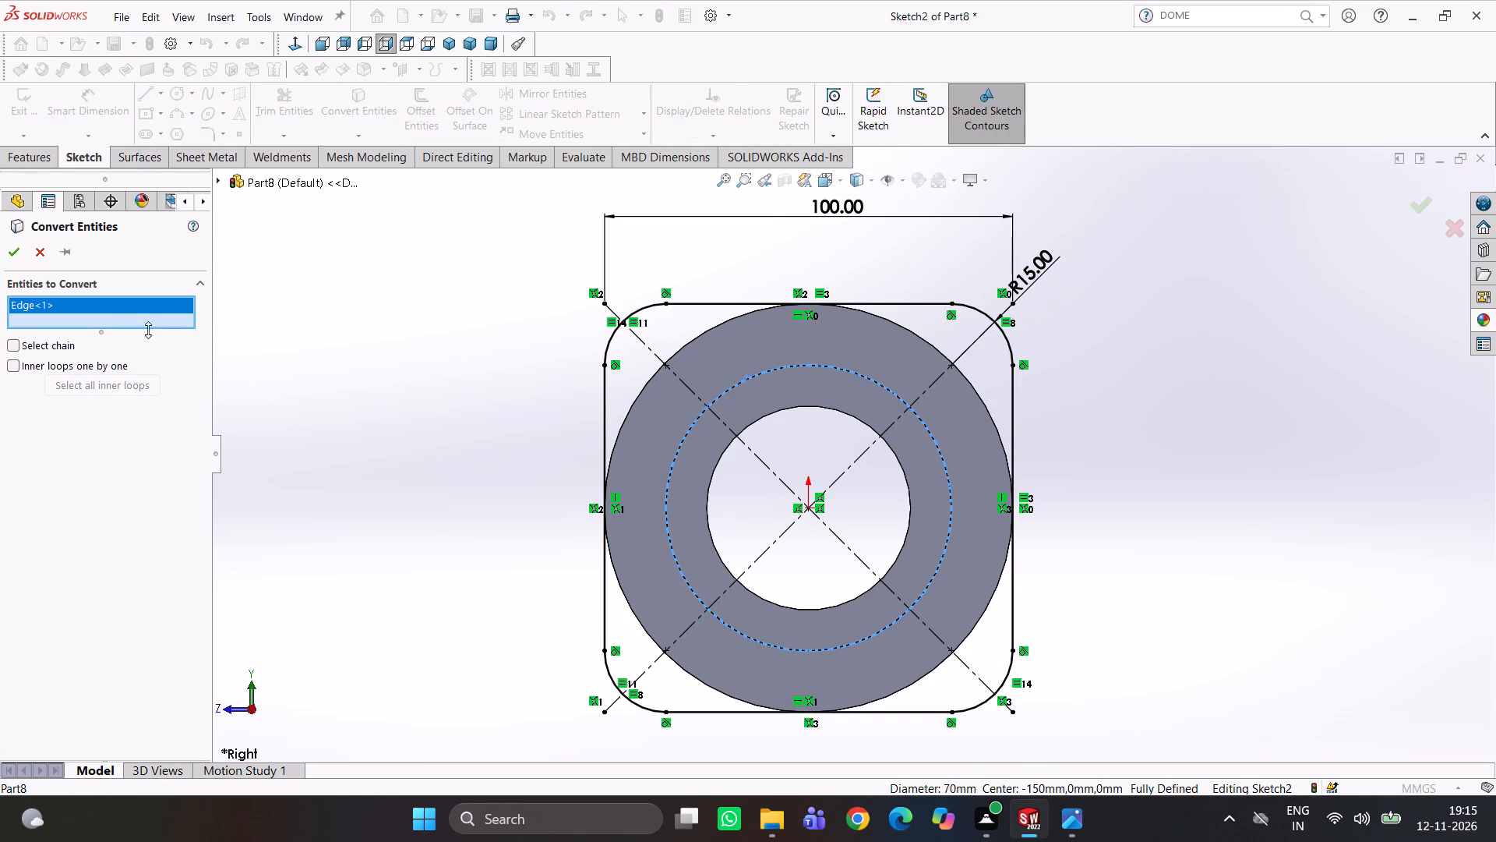
left_click(21, 246)
left_click(384, 386)
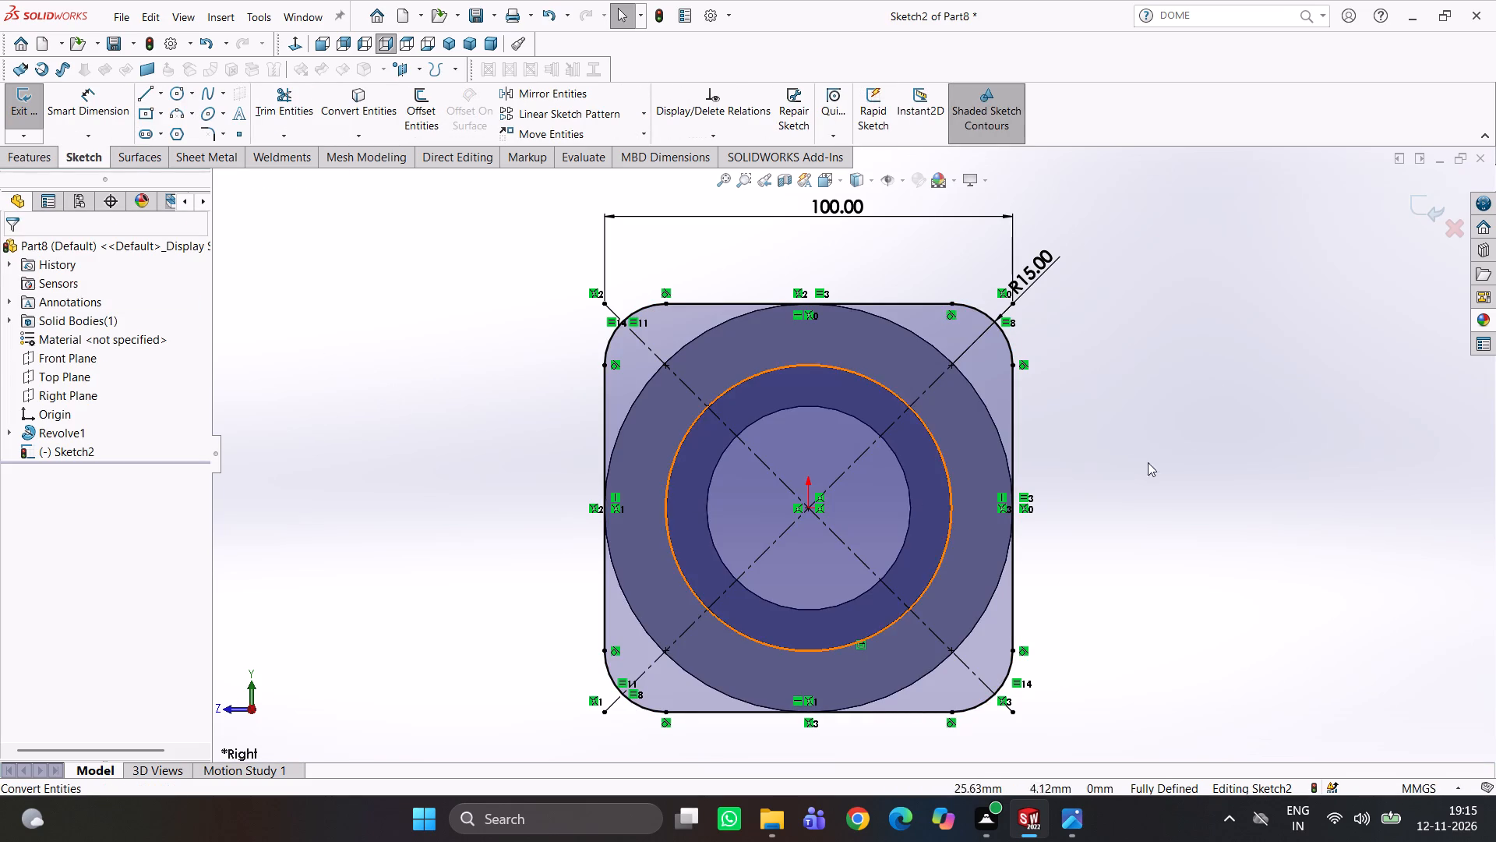
left_click(1414, 205)
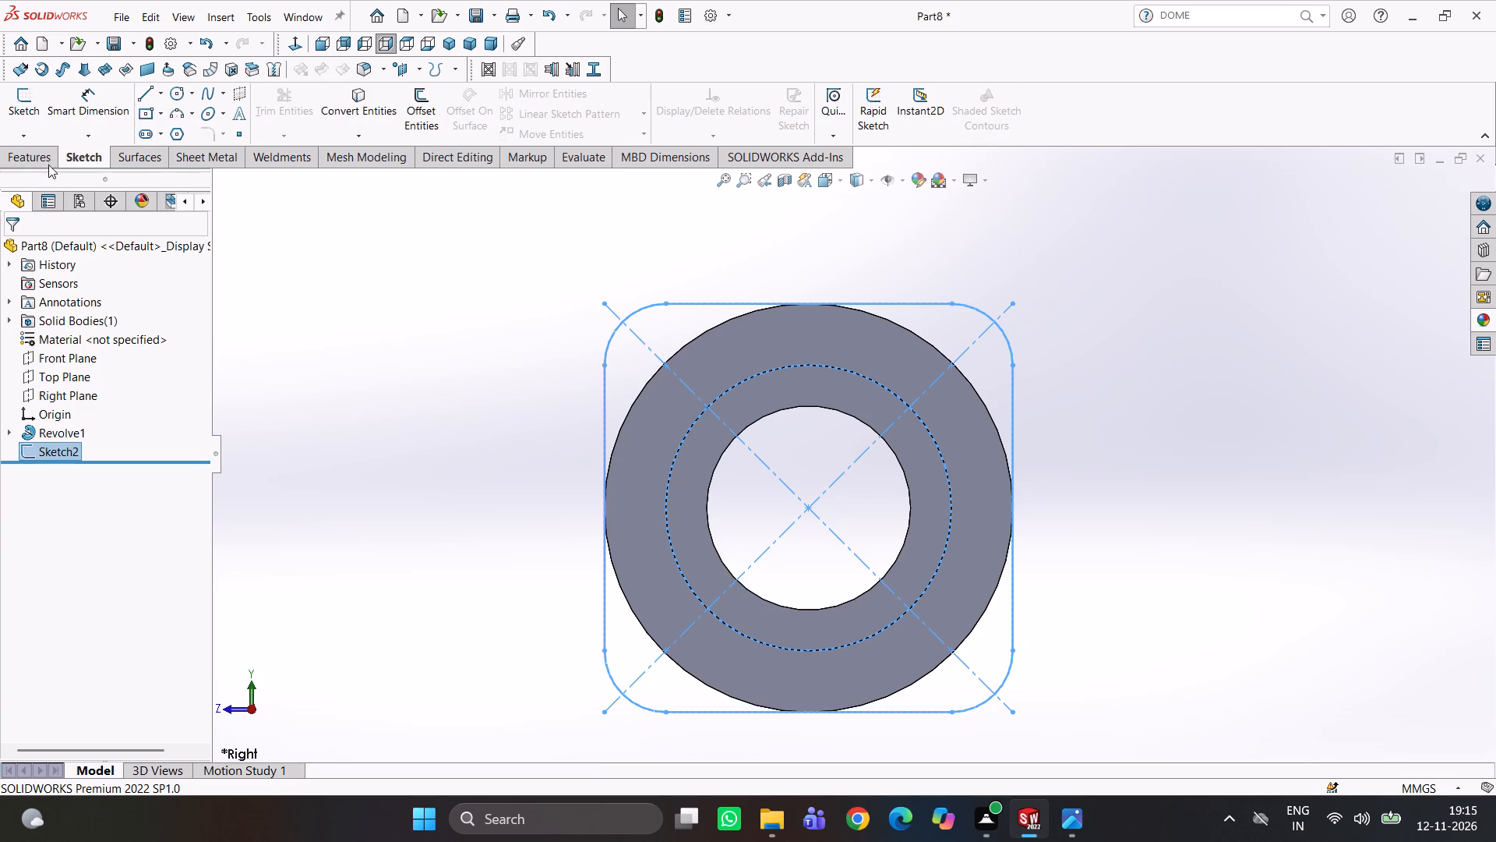
Extrude the square flange sketch as a Blind boss, reversed toward the wide end, 18 mm deep per the drawing.
left_click(48, 161)
left_click(49, 119)
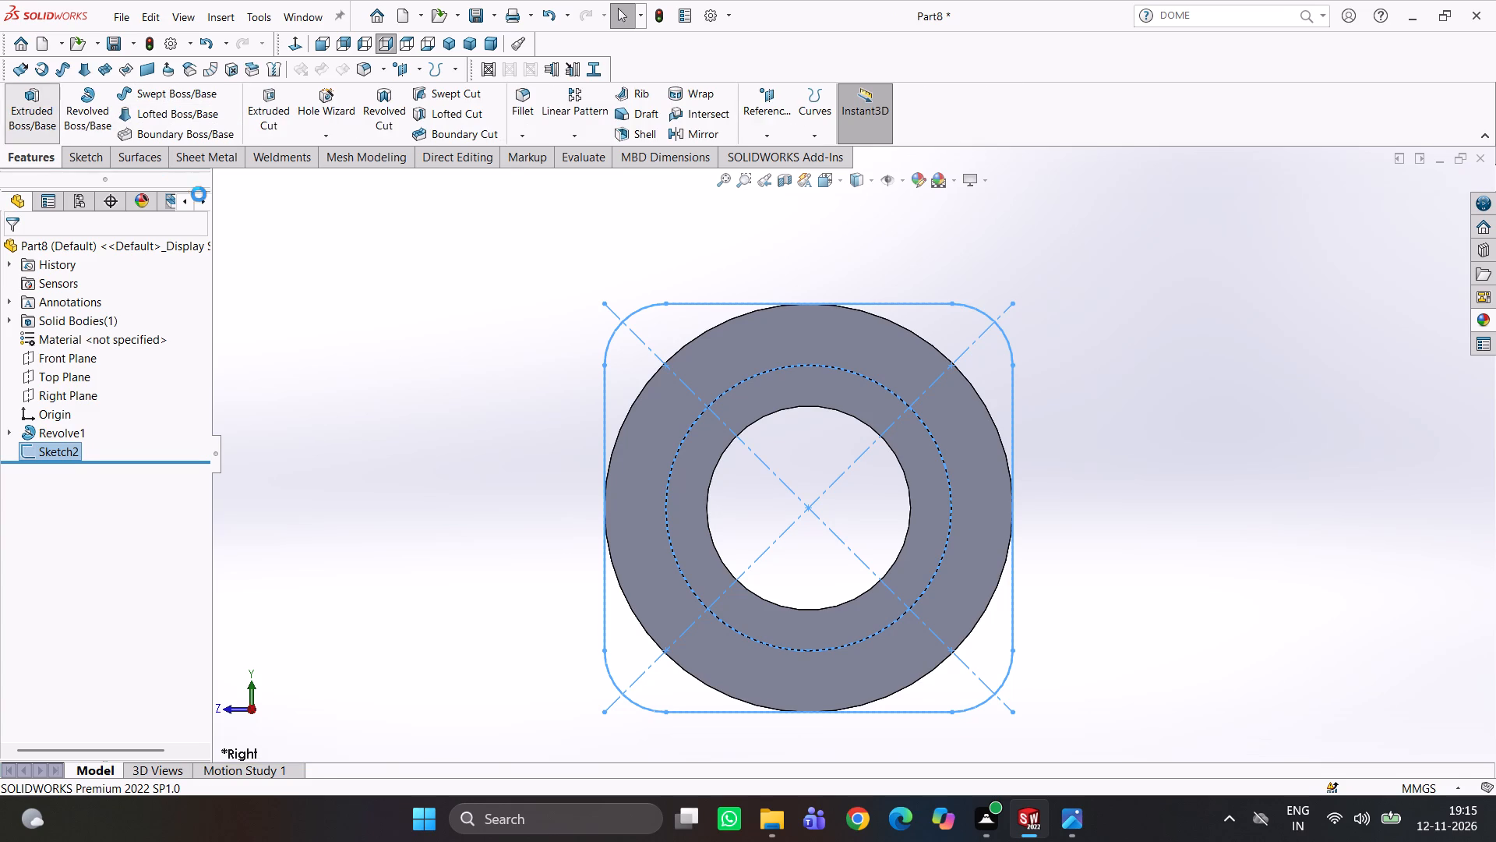
middle_click_drag(398, 387, 510, 416)
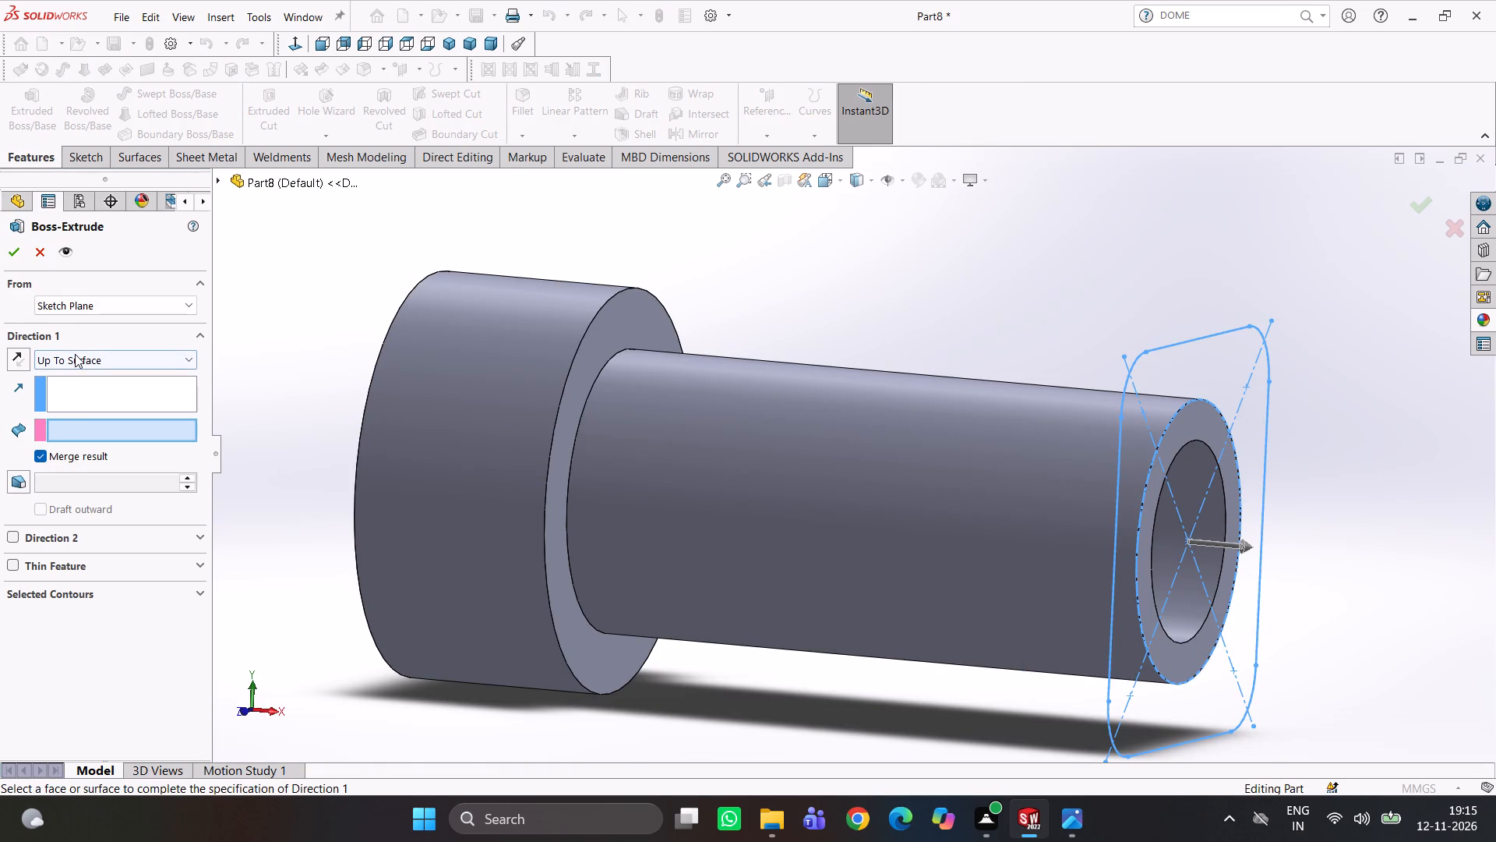
left_click(75, 354)
left_click(74, 379)
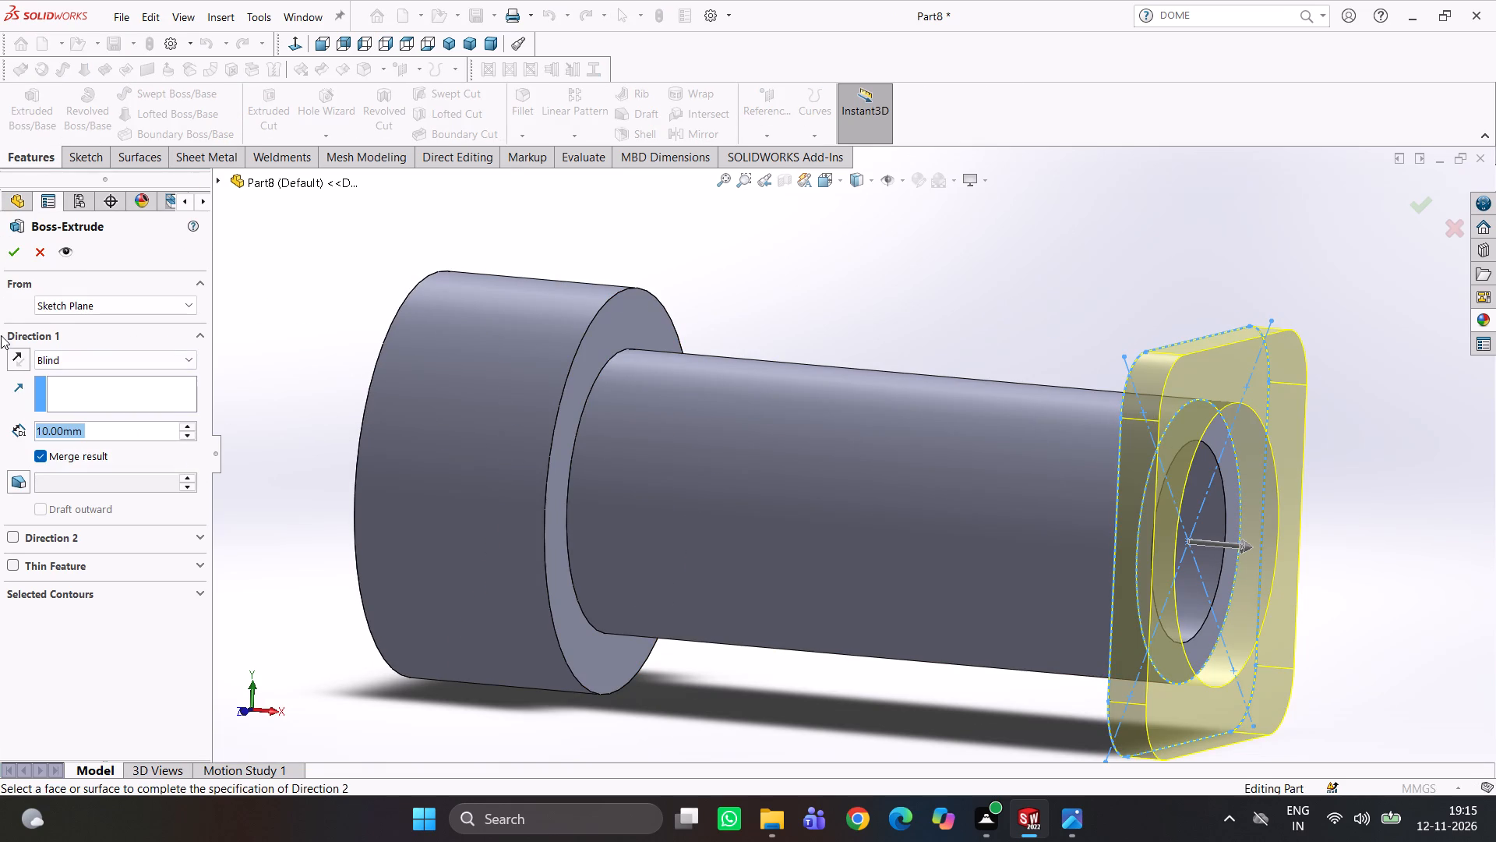
left_click(19, 361)
middle_click_drag(478, 344, 538, 324)
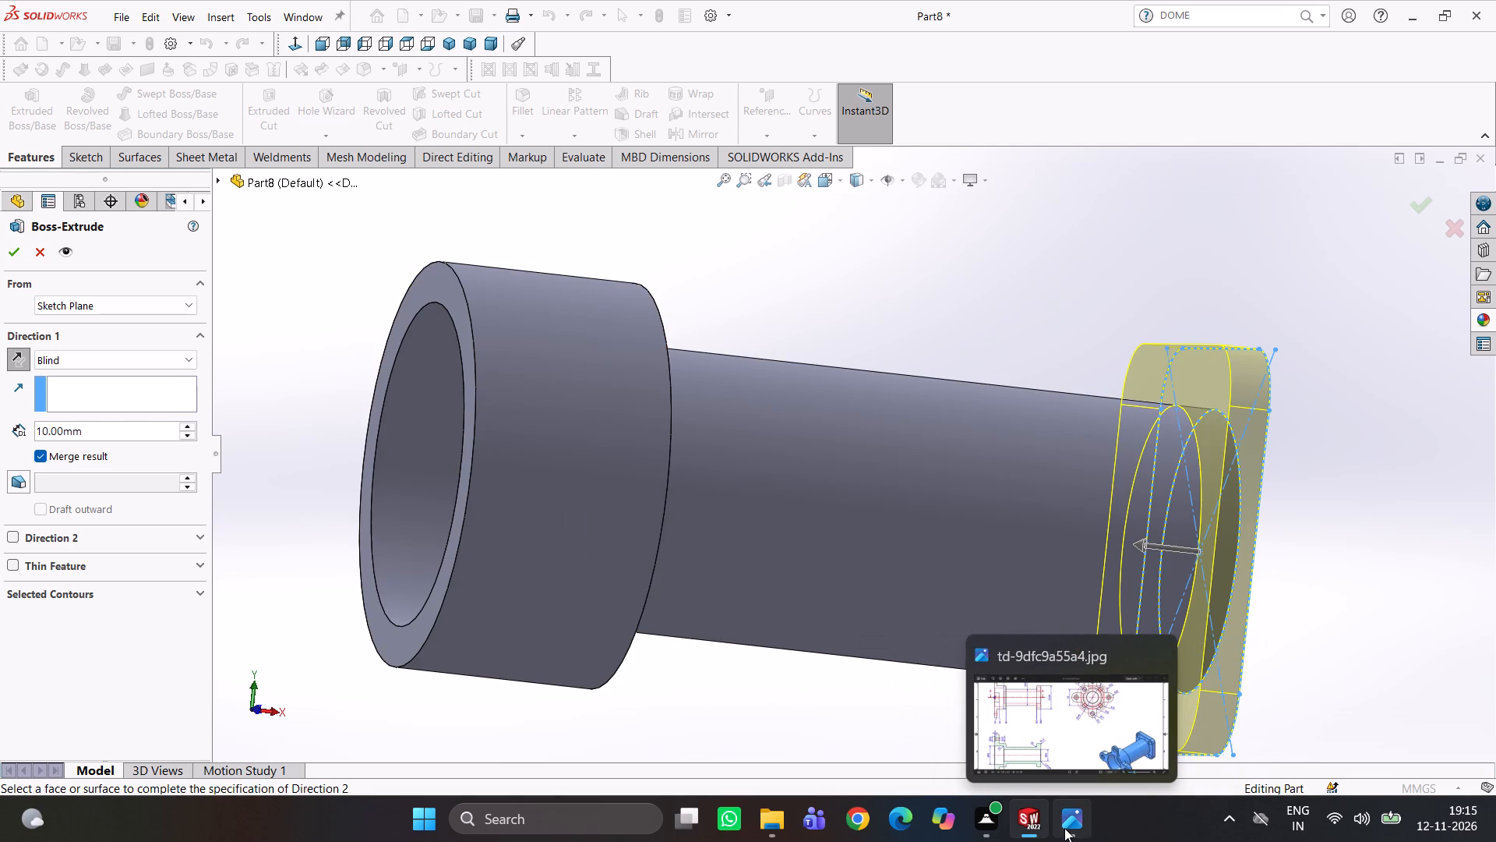
left_click(1064, 828)
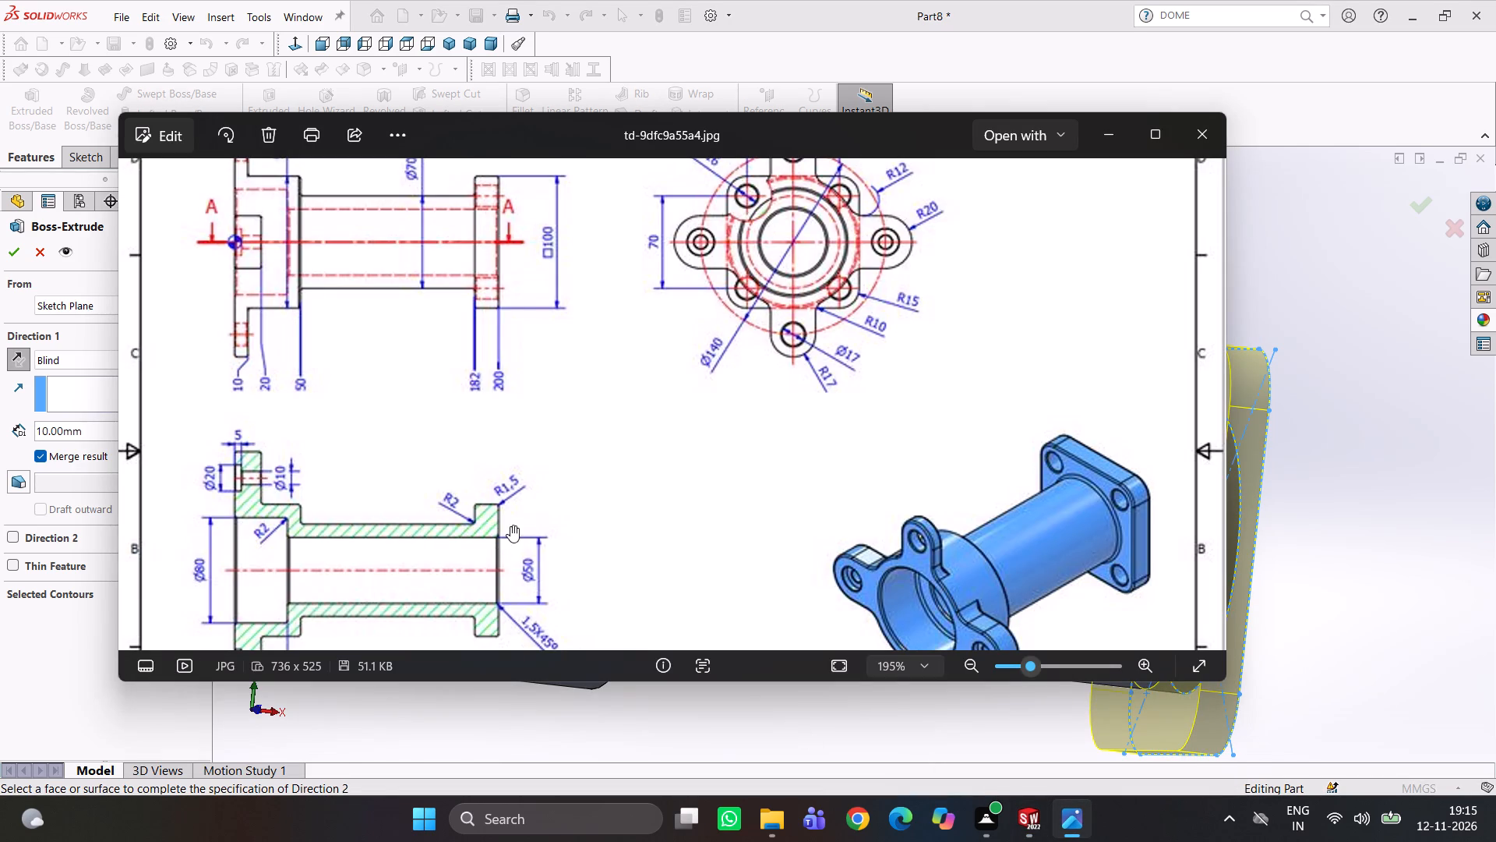
scroll(514, 522, "up", 4)
scroll(515, 530, "down", 5)
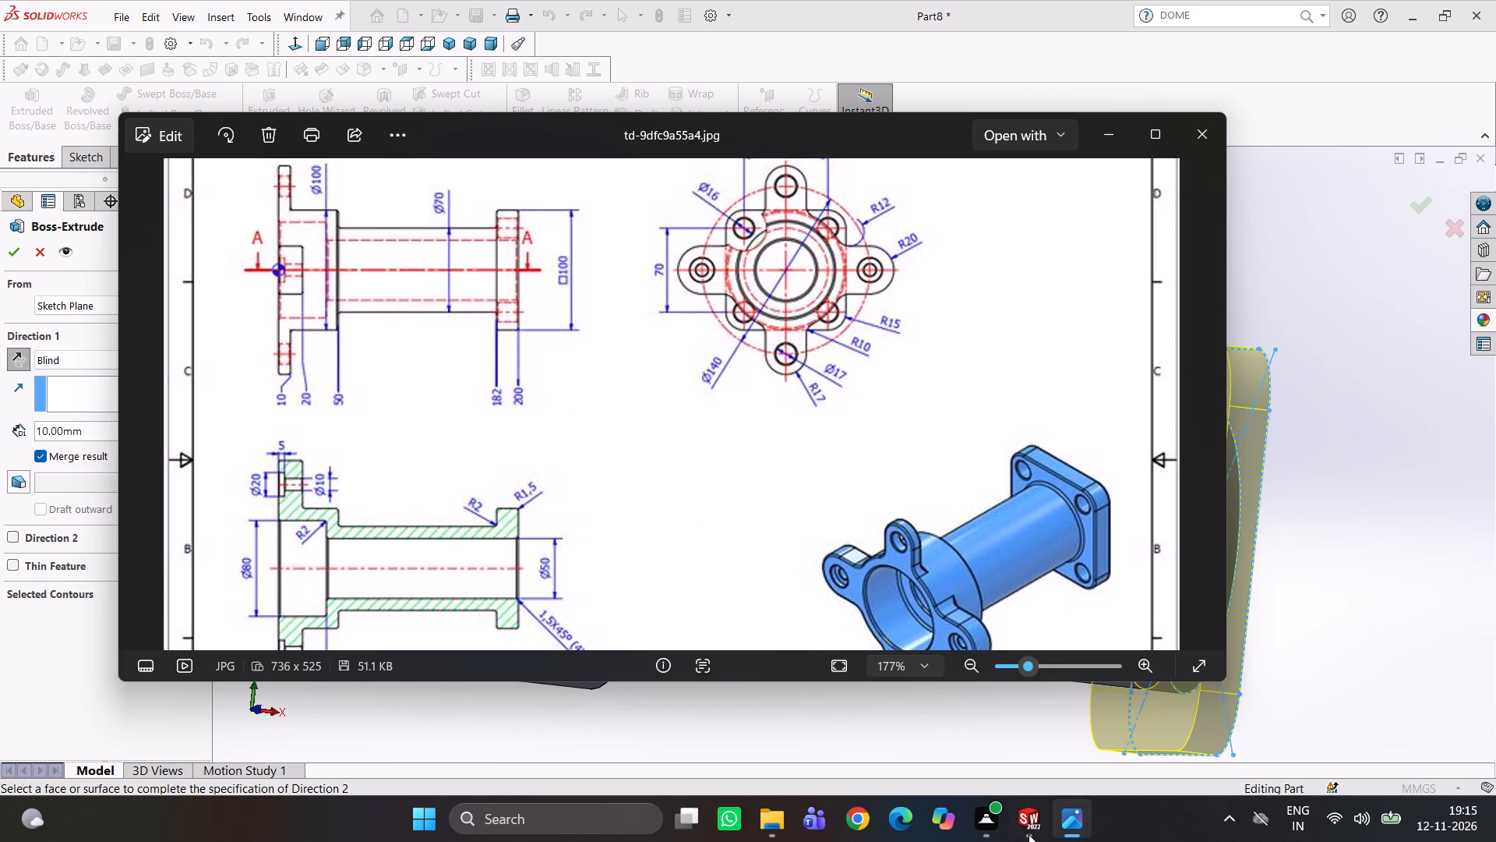
left_click(1267, 632)
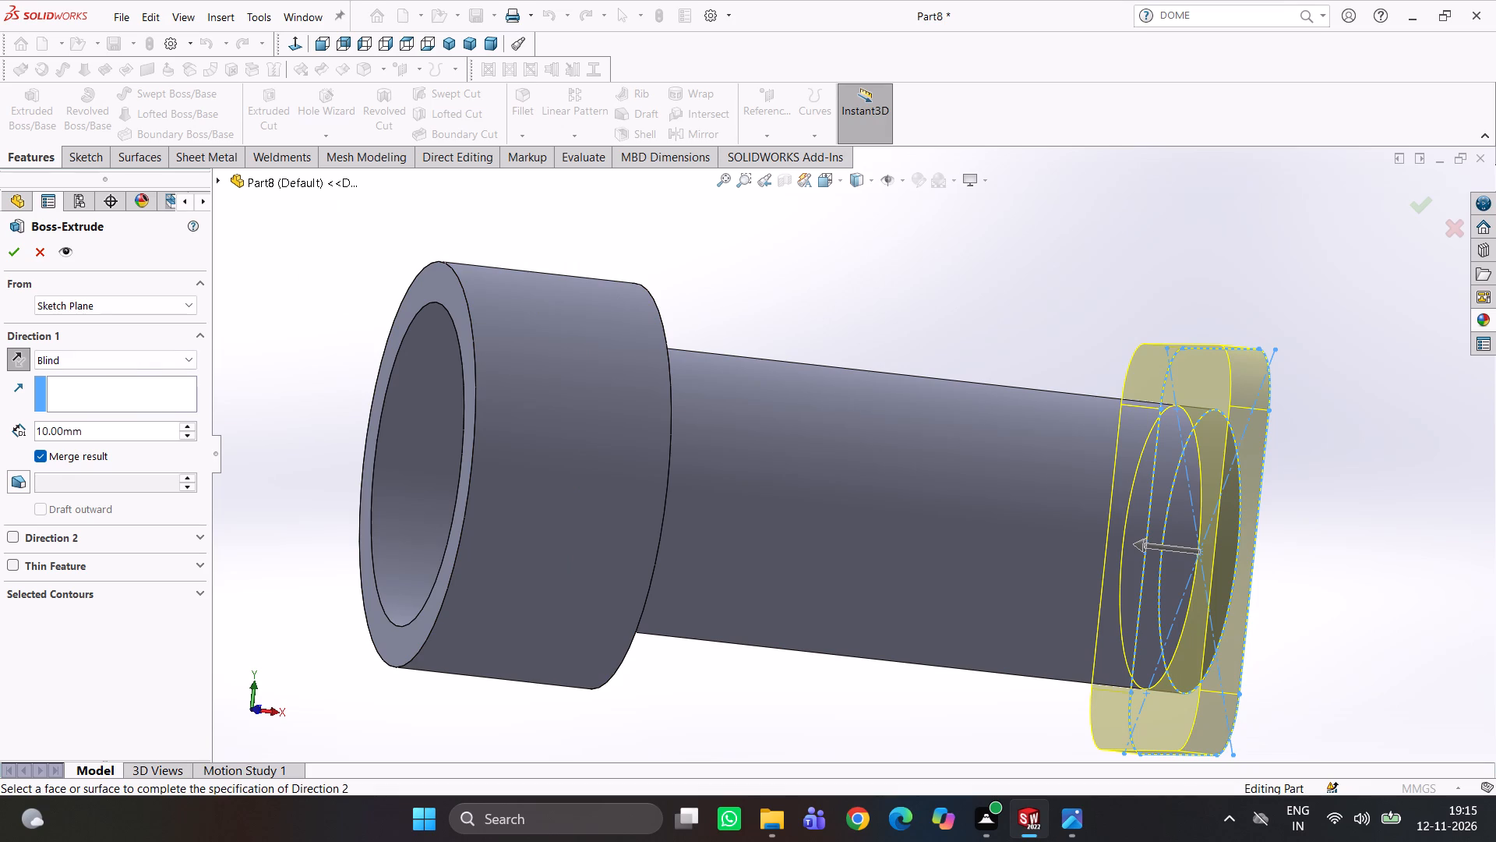
left_click_drag(125, 438, 0, 459)
type("18")
key("Return")
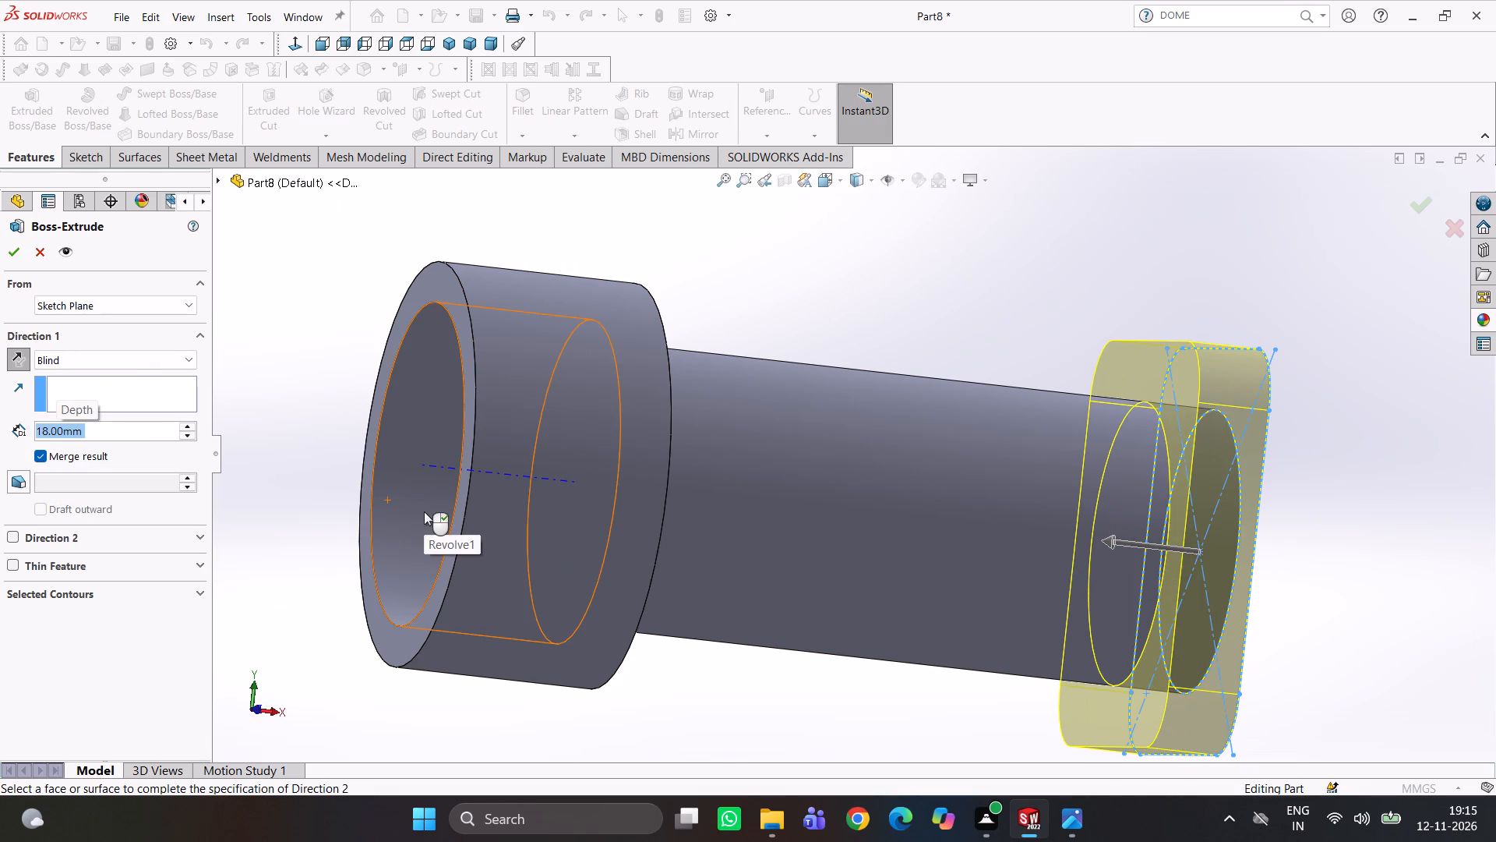
left_click(6, 255)
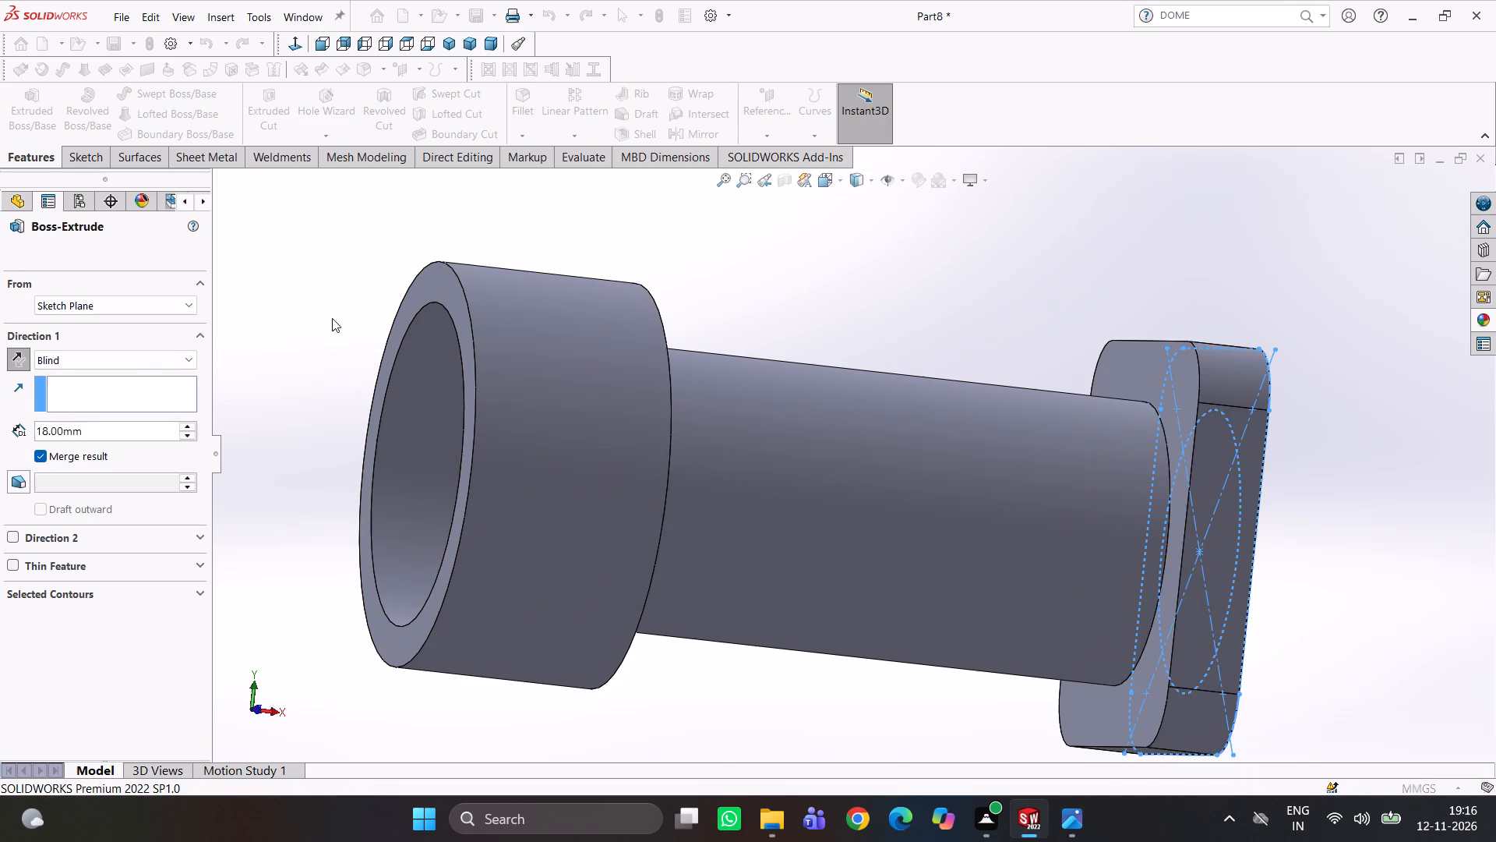
Start a sketch on the ring-shaped end face of the tube's wide end.
scroll(990, 453, "up", 2)
middle_click_drag(1133, 511, 1066, 439)
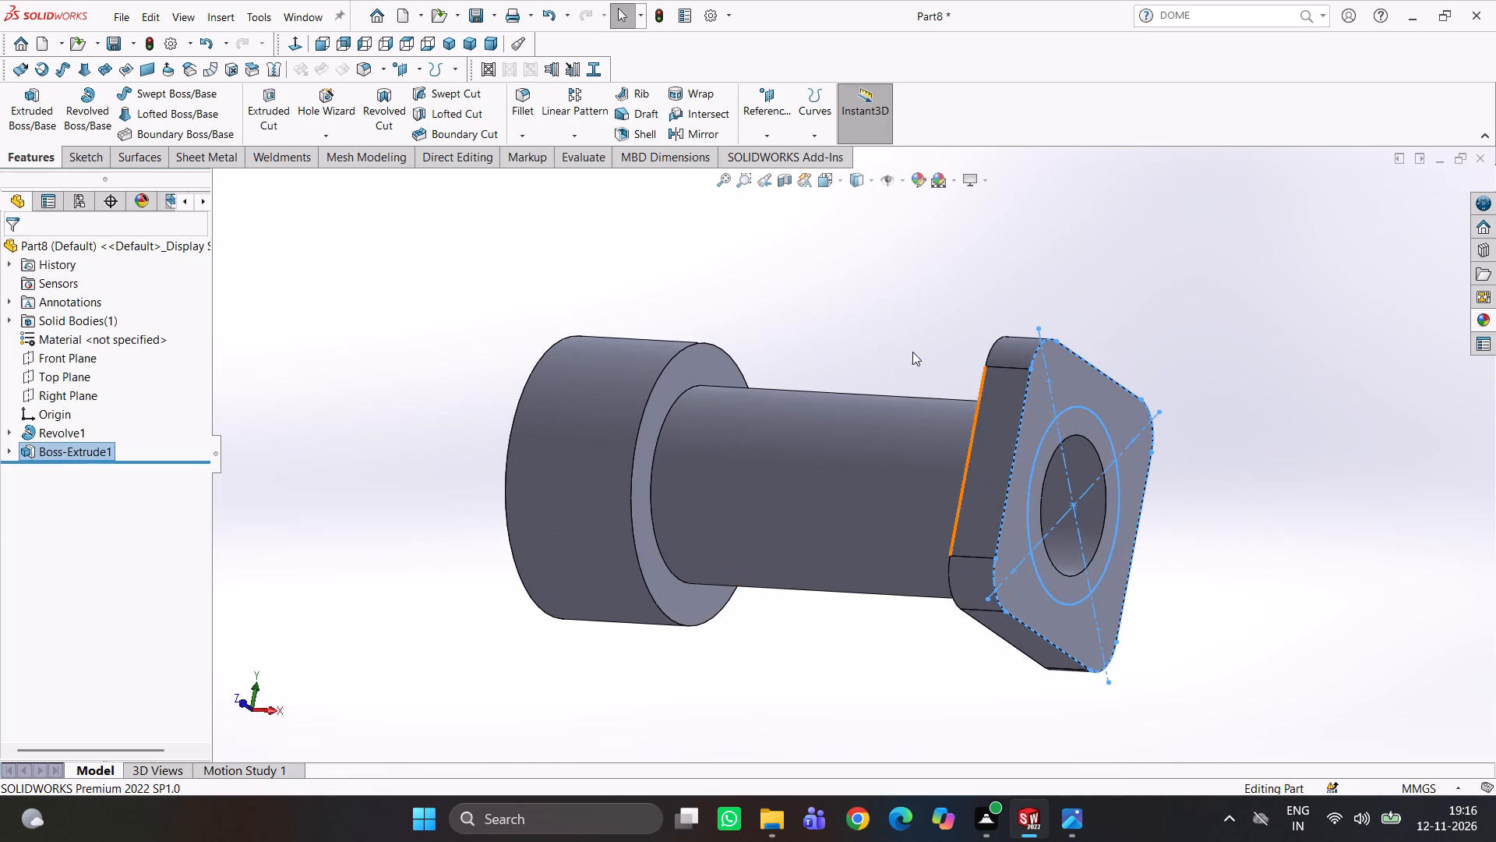
left_click(906, 337)
scroll(1003, 396, "up", 3)
middle_click_drag(1057, 444, 1125, 387)
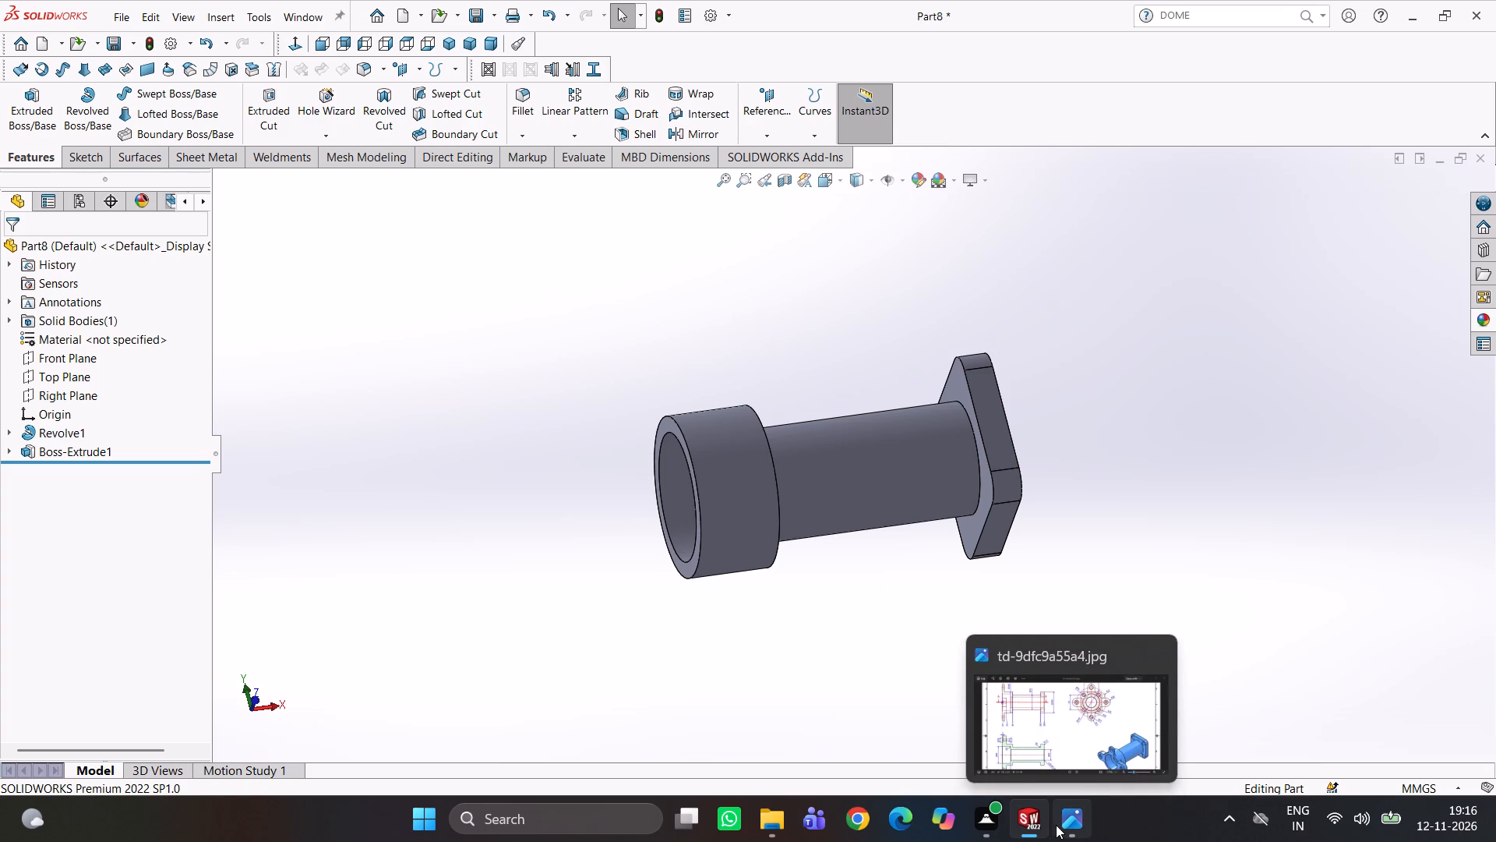
scroll(898, 500, "up", 2)
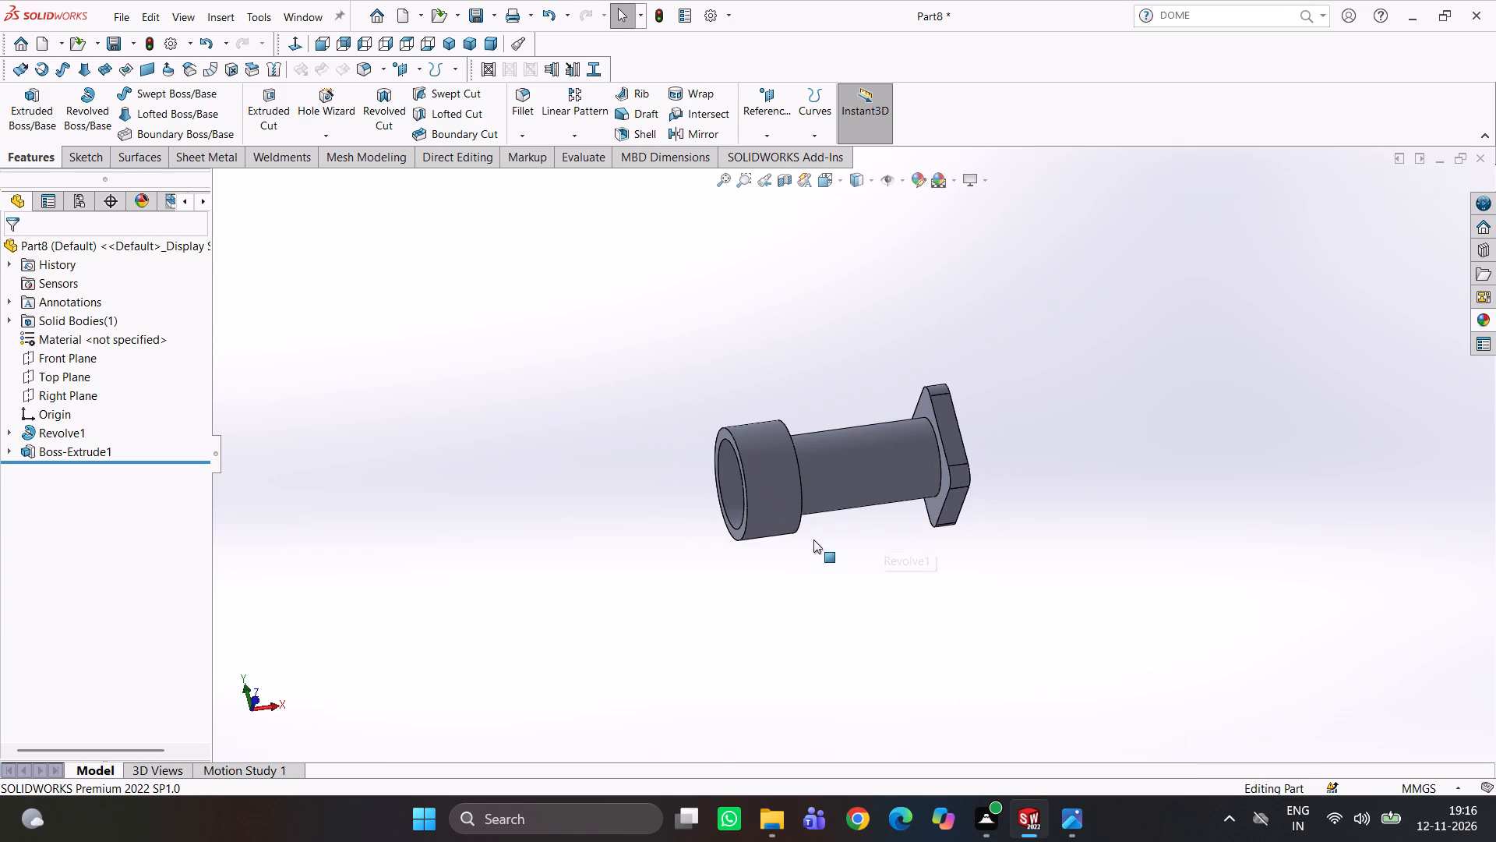
scroll(735, 527, "down", 2)
middle_click_drag(803, 483, 882, 450)
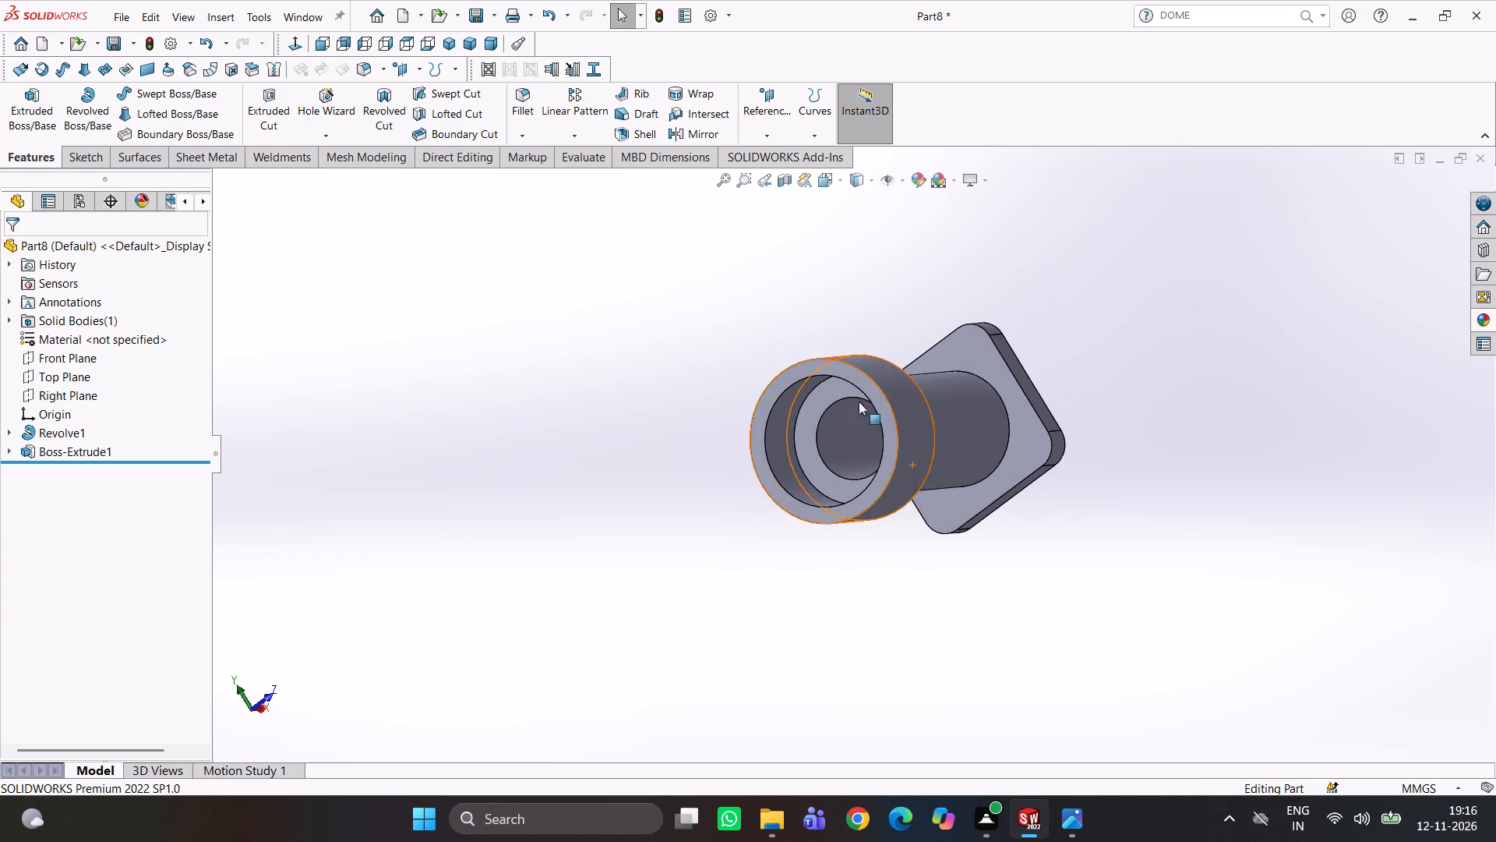
scroll(833, 353, "down", 3)
left_click(848, 409)
left_click(919, 357)
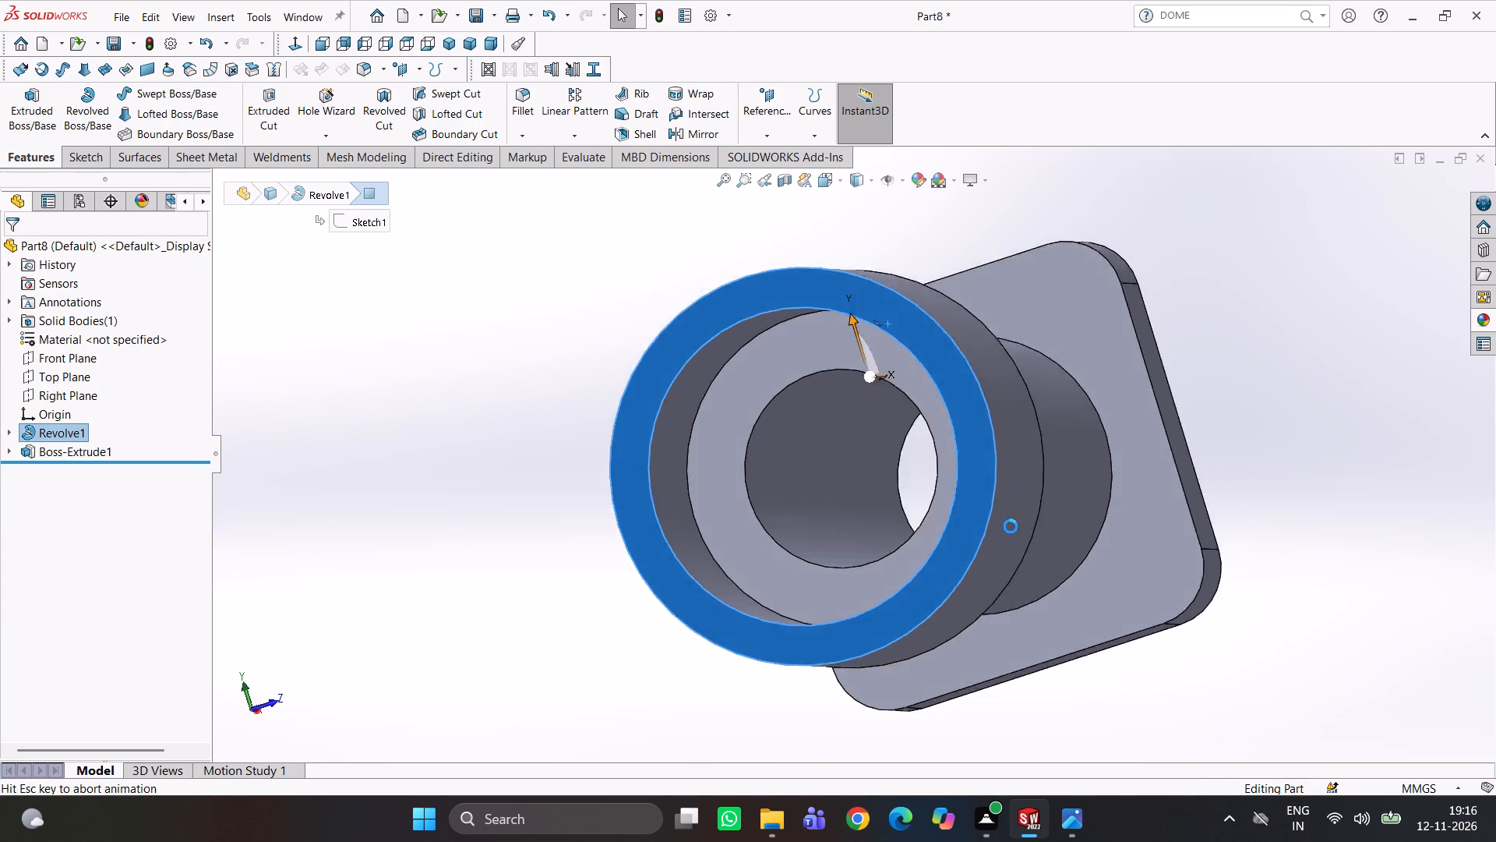
scroll(1077, 494, "up", 3)
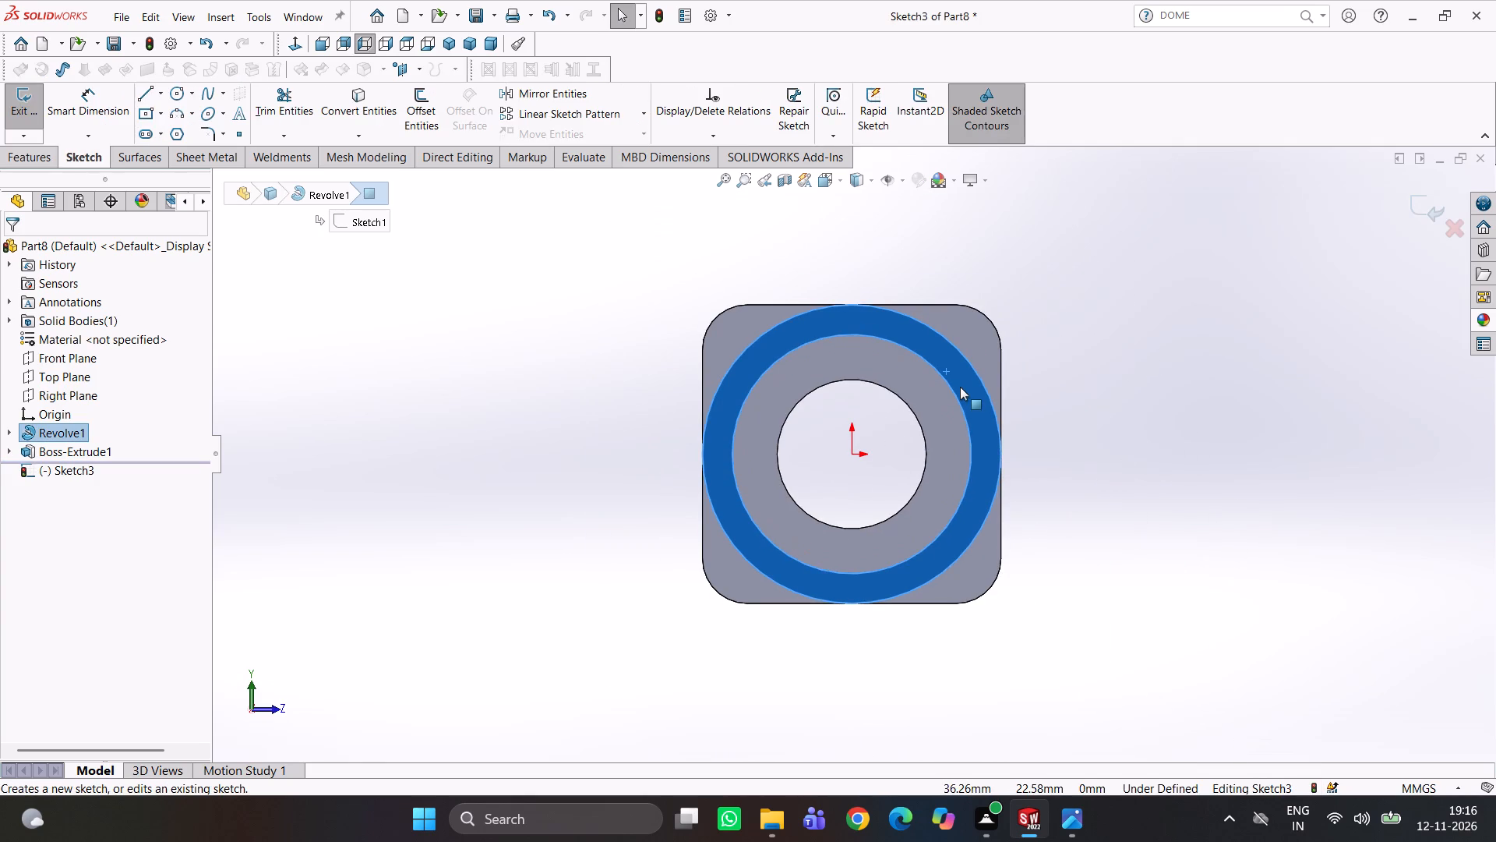
left_click(851, 244)
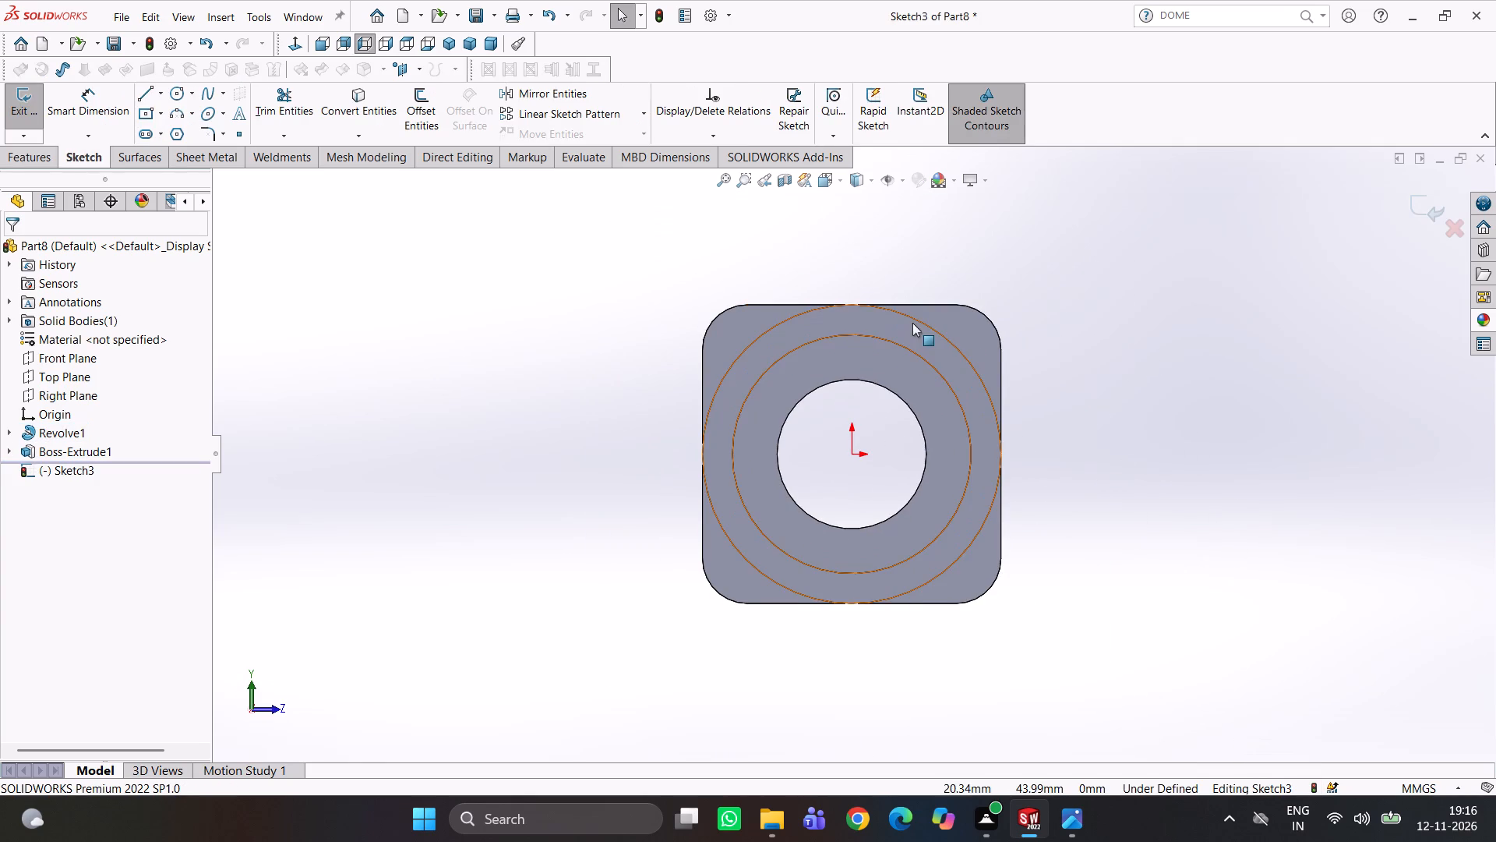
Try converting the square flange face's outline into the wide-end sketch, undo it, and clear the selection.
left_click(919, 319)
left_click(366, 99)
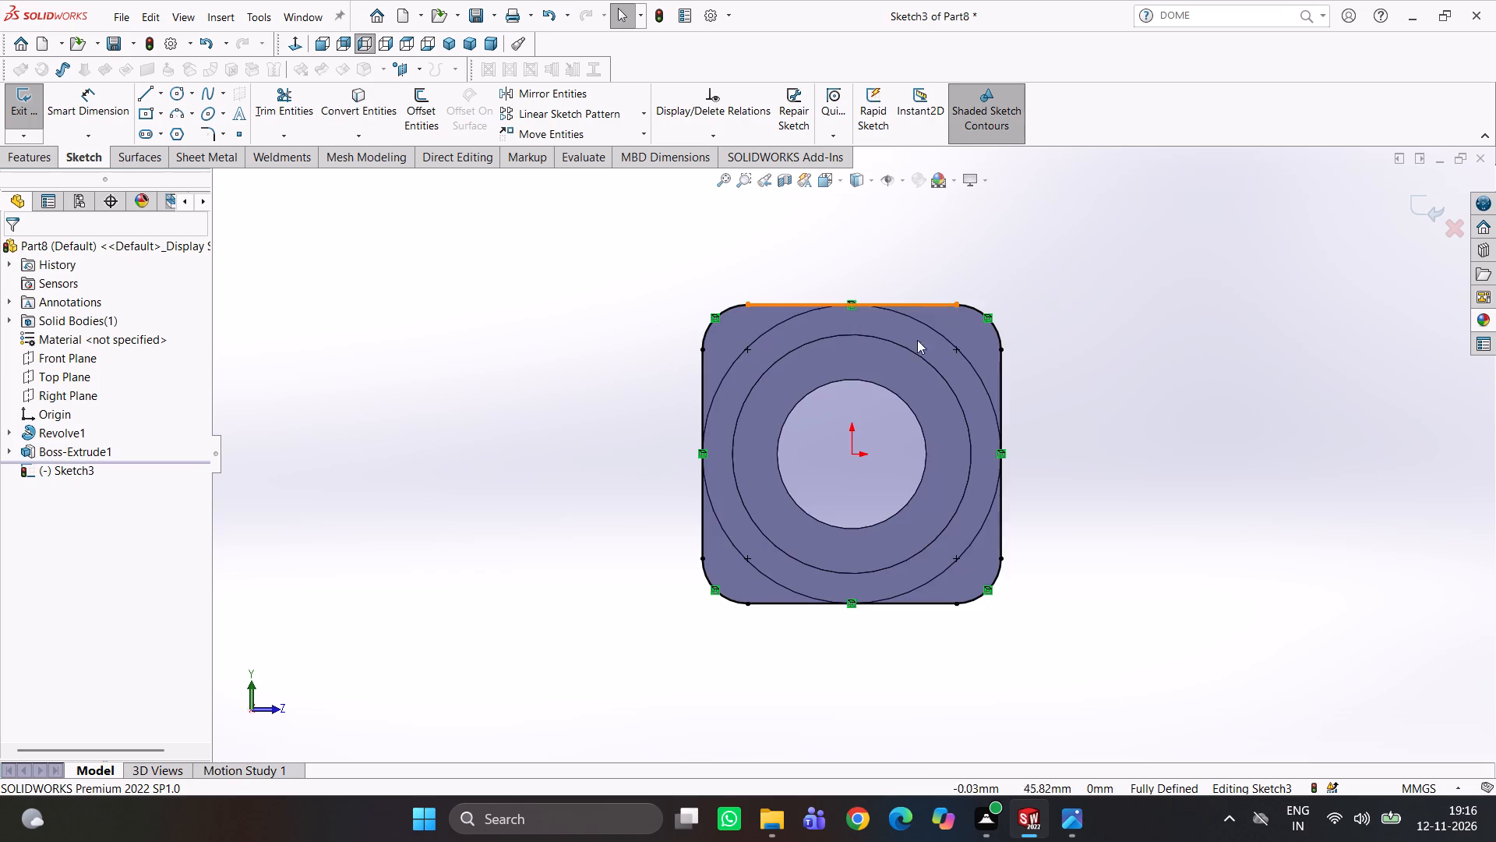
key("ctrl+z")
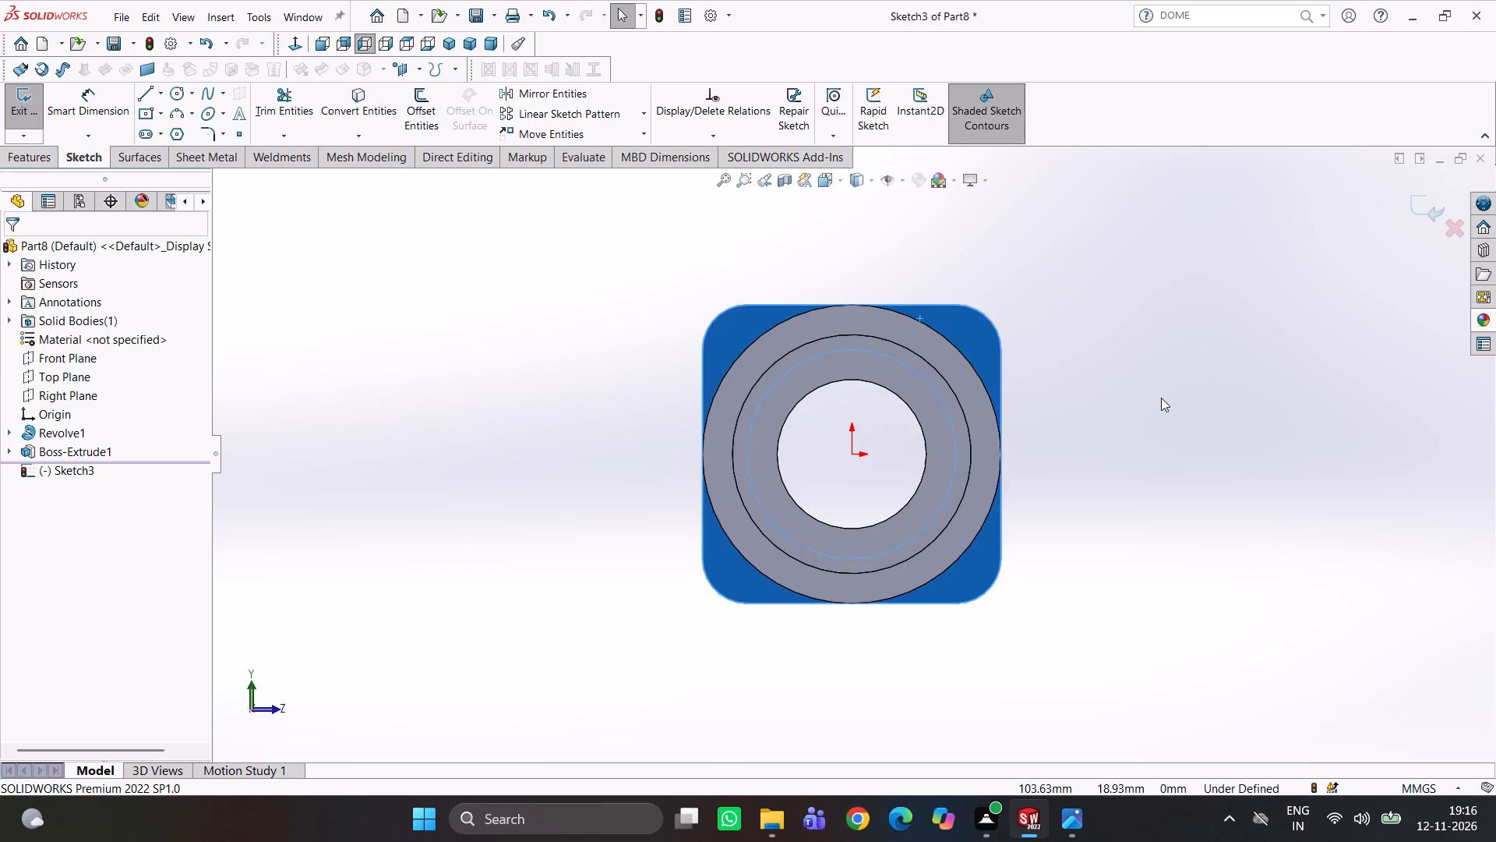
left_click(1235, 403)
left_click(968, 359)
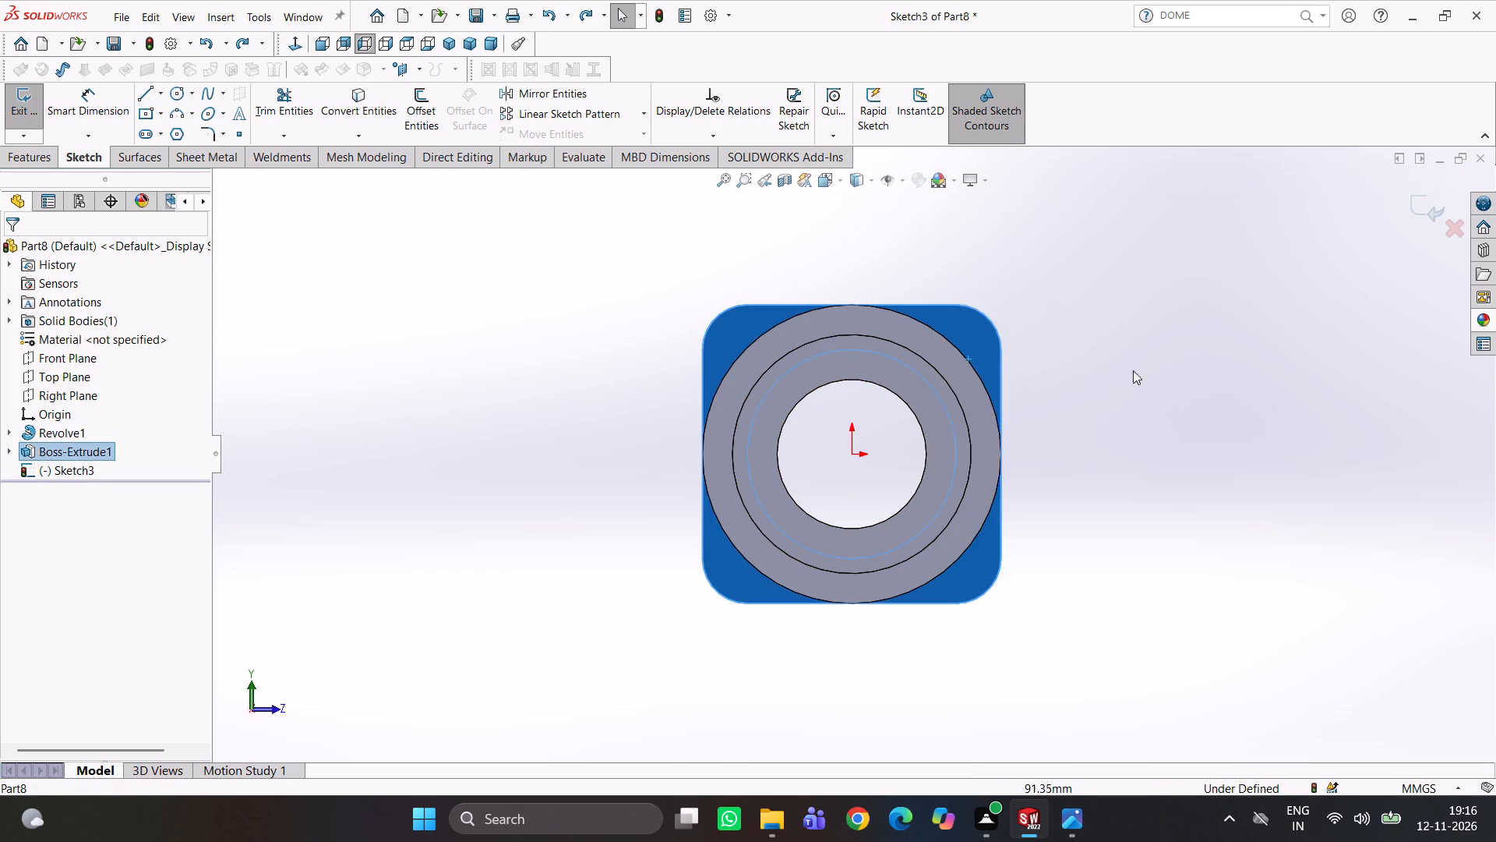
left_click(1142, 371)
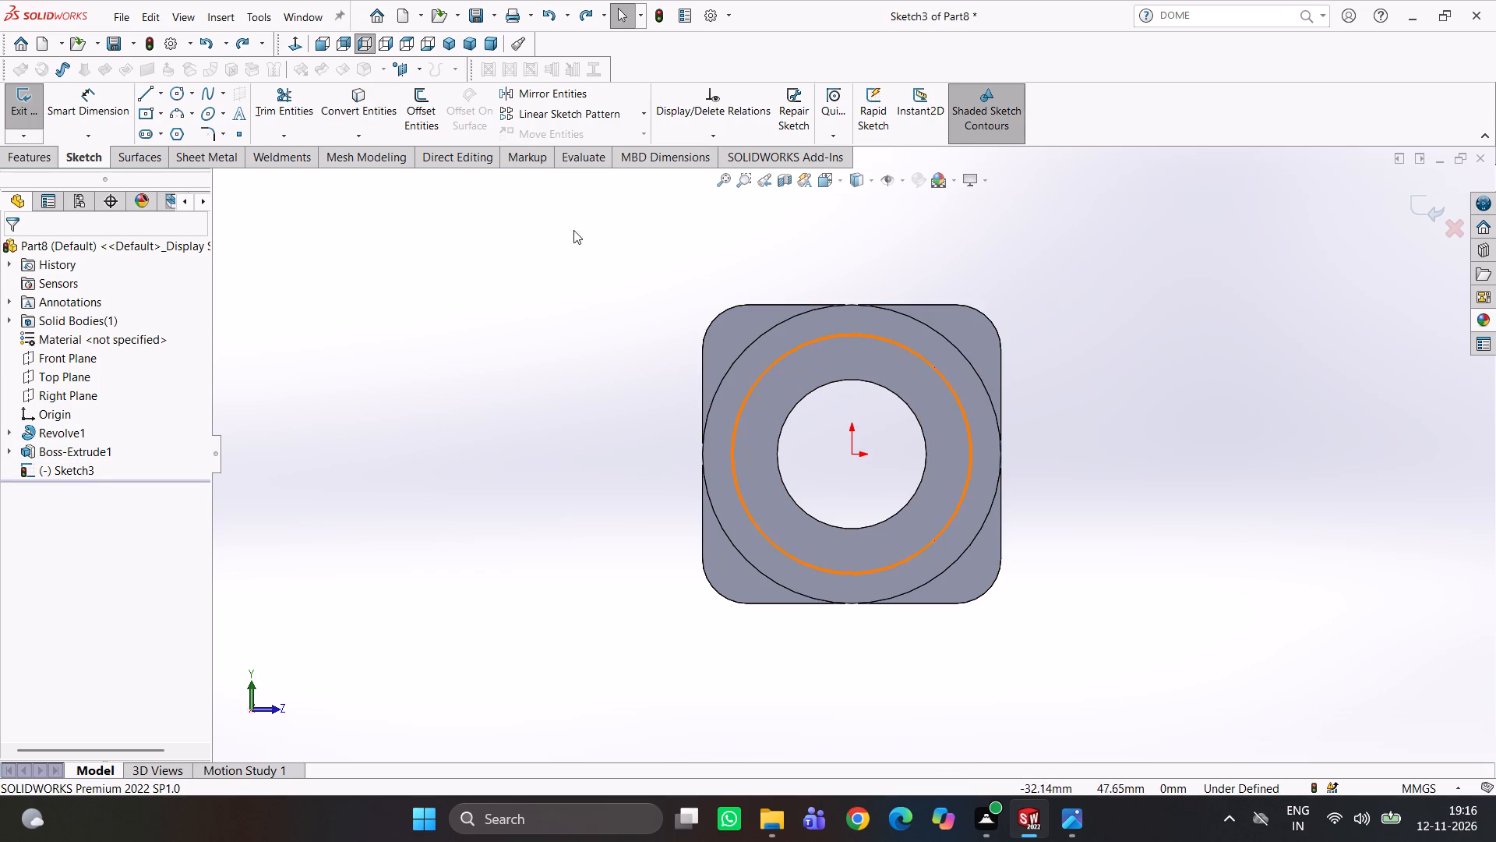
Convert the 100 mm outer circular edge of the tube's wide end into the sketch.
left_click(358, 108)
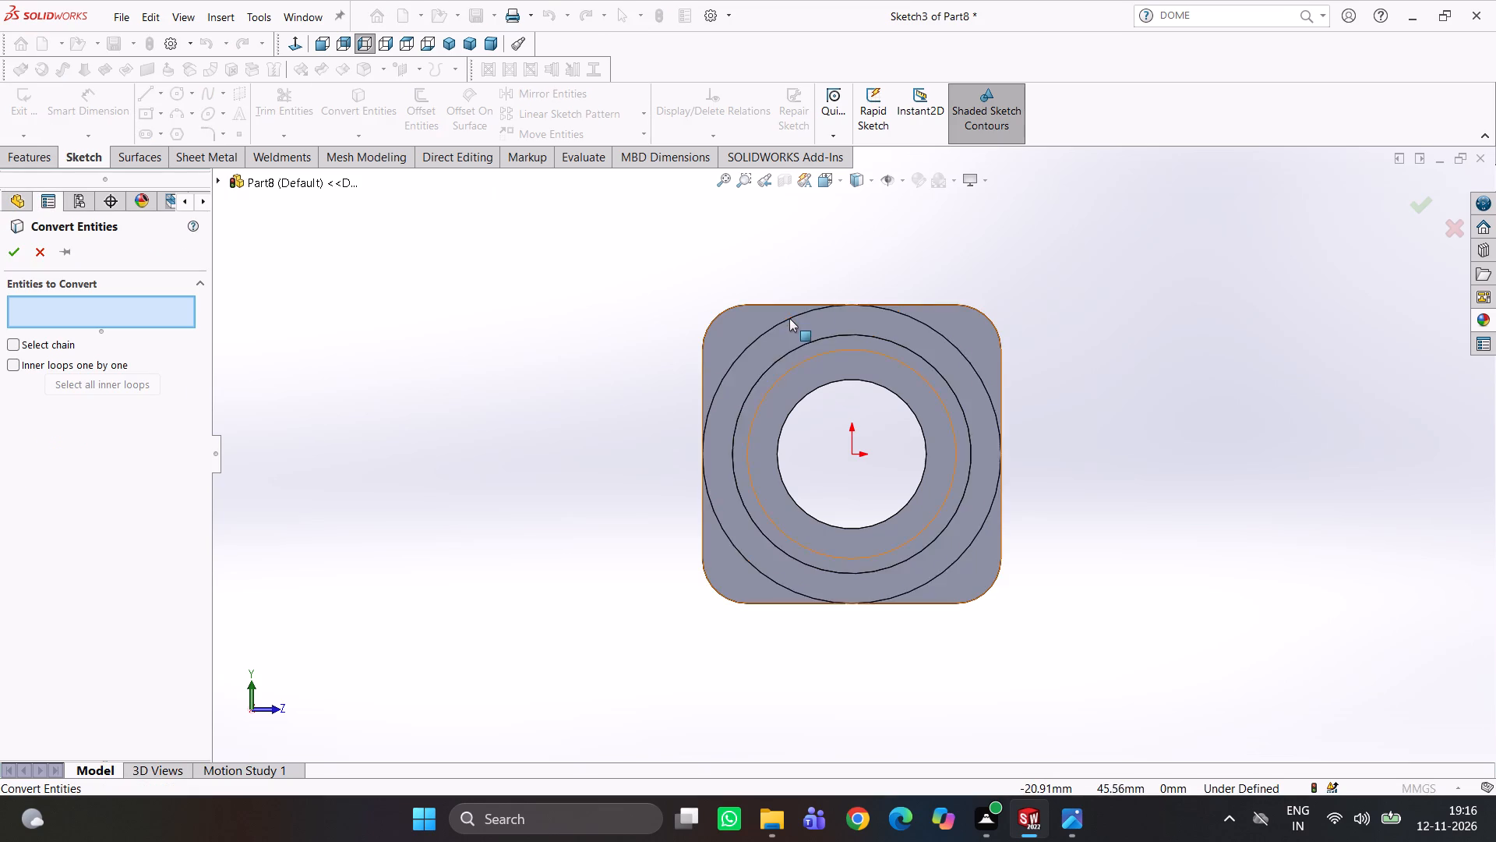
scroll(792, 320, "down", 3)
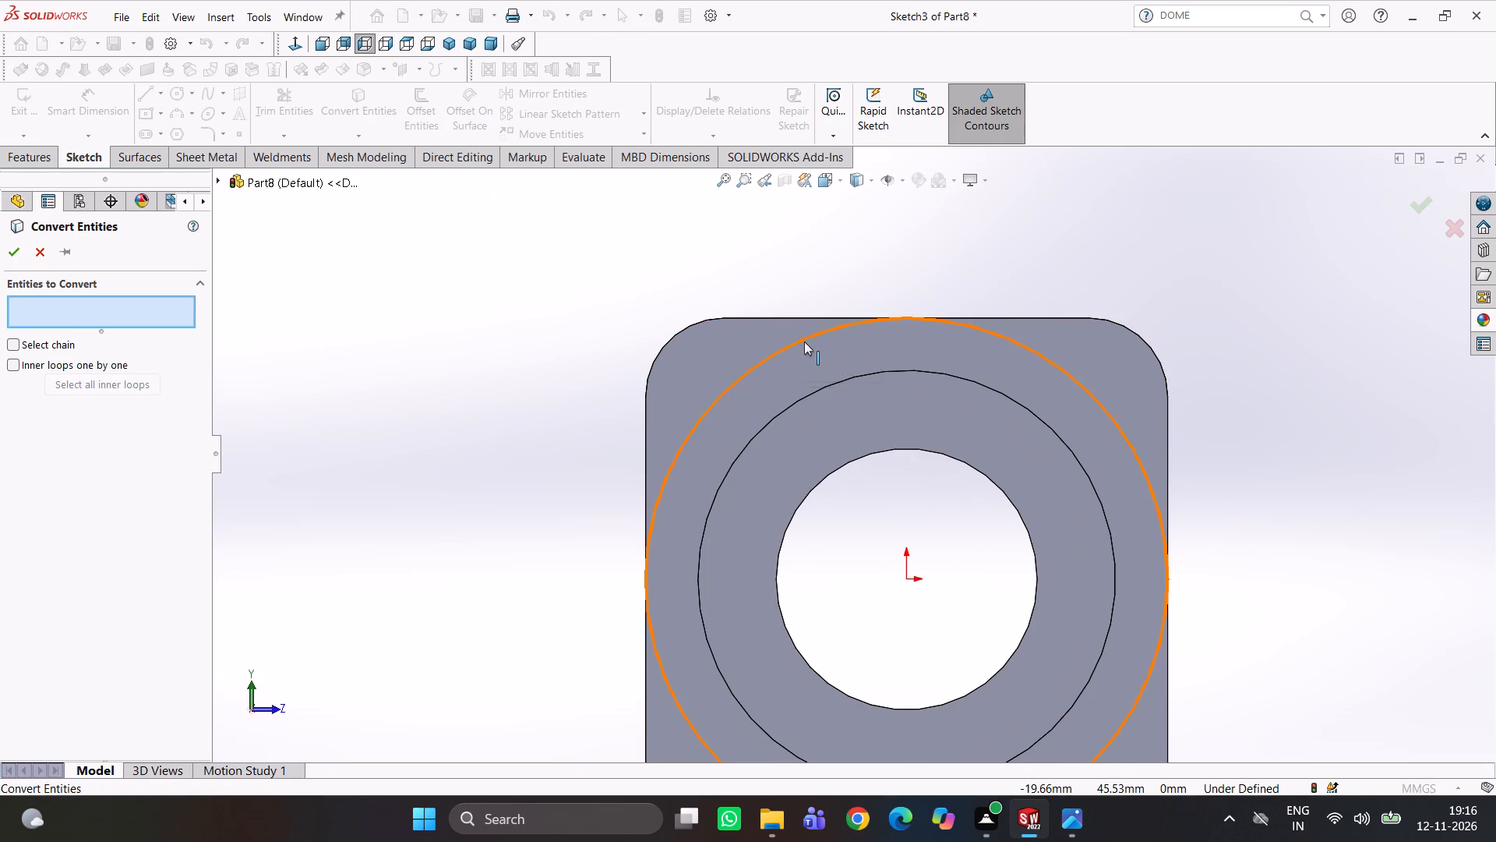
left_click(804, 341)
left_click(9, 247)
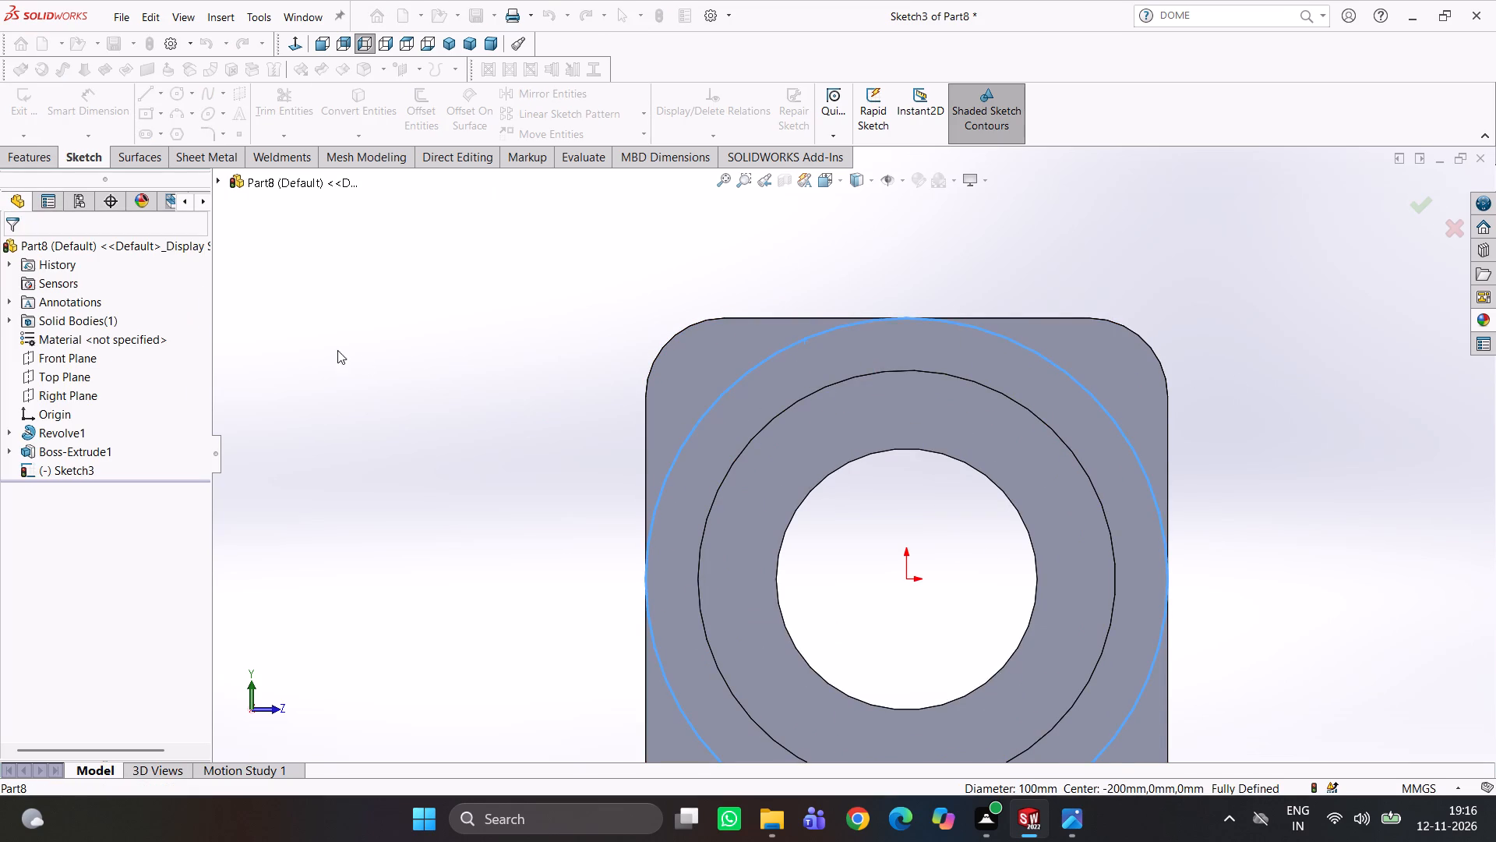
scroll(441, 390, "up", 3)
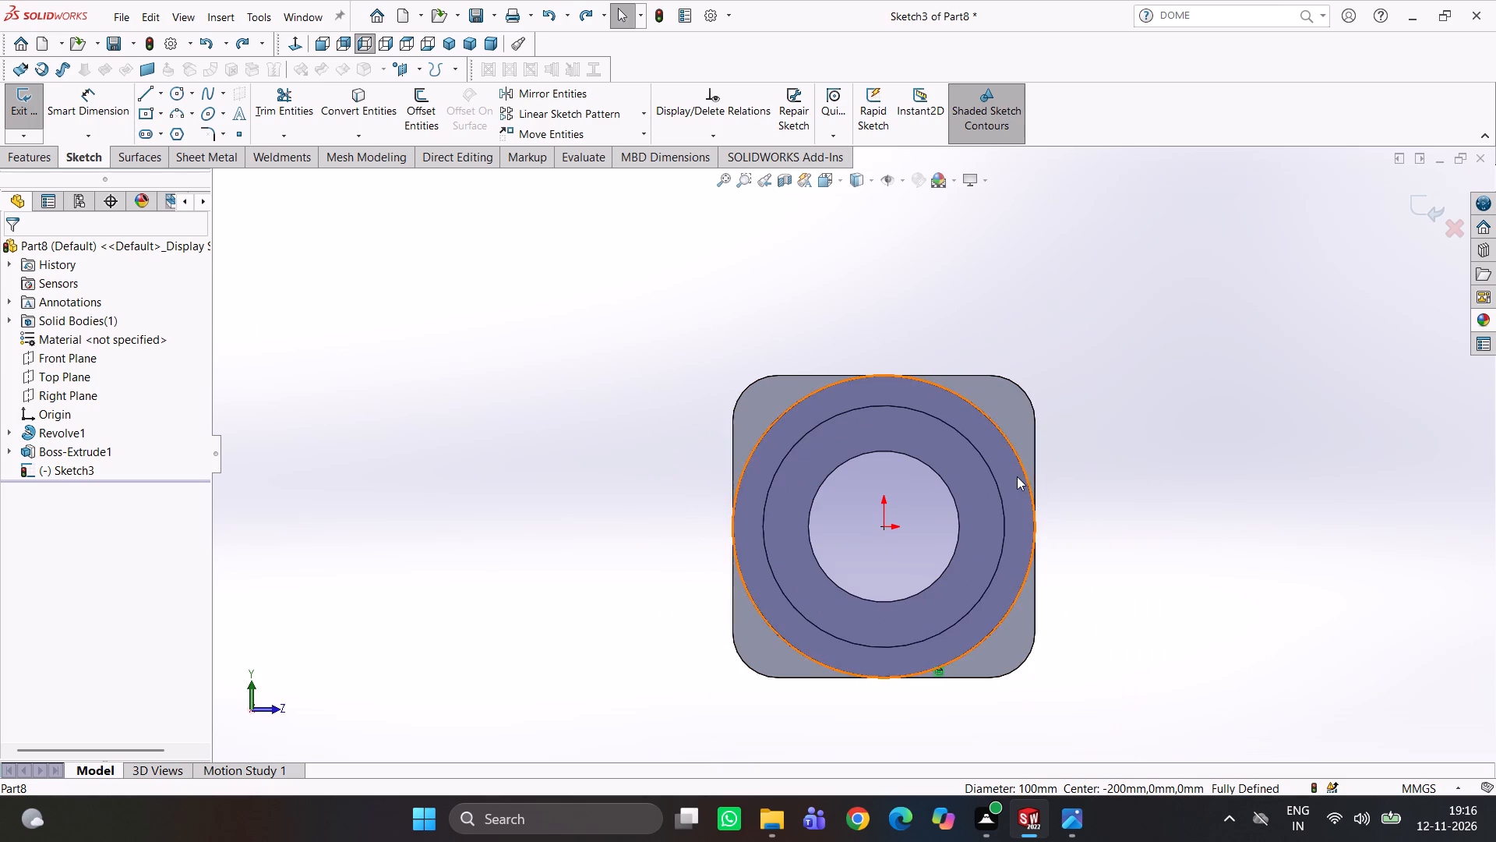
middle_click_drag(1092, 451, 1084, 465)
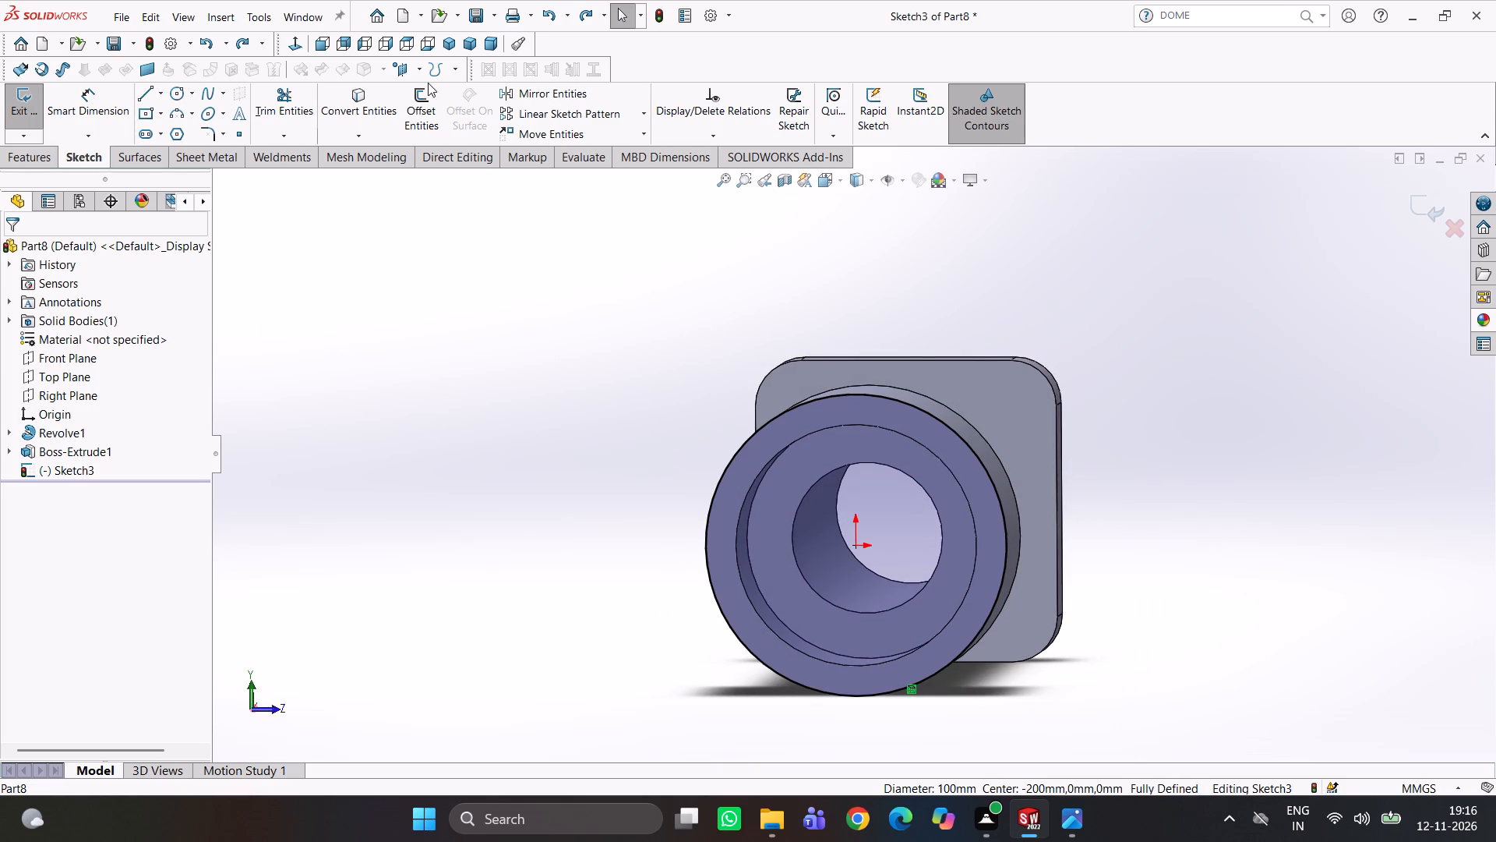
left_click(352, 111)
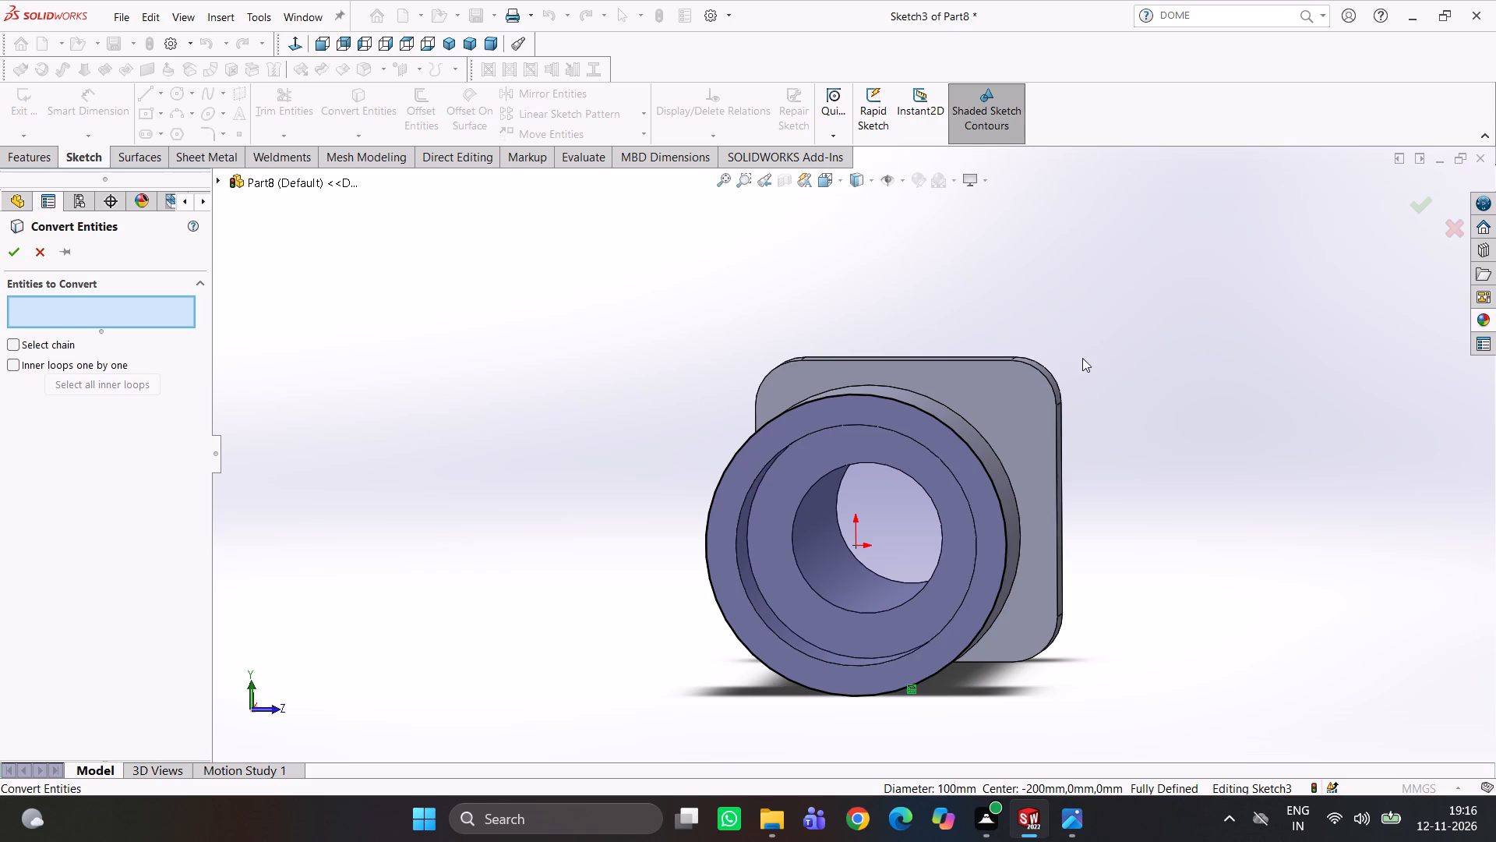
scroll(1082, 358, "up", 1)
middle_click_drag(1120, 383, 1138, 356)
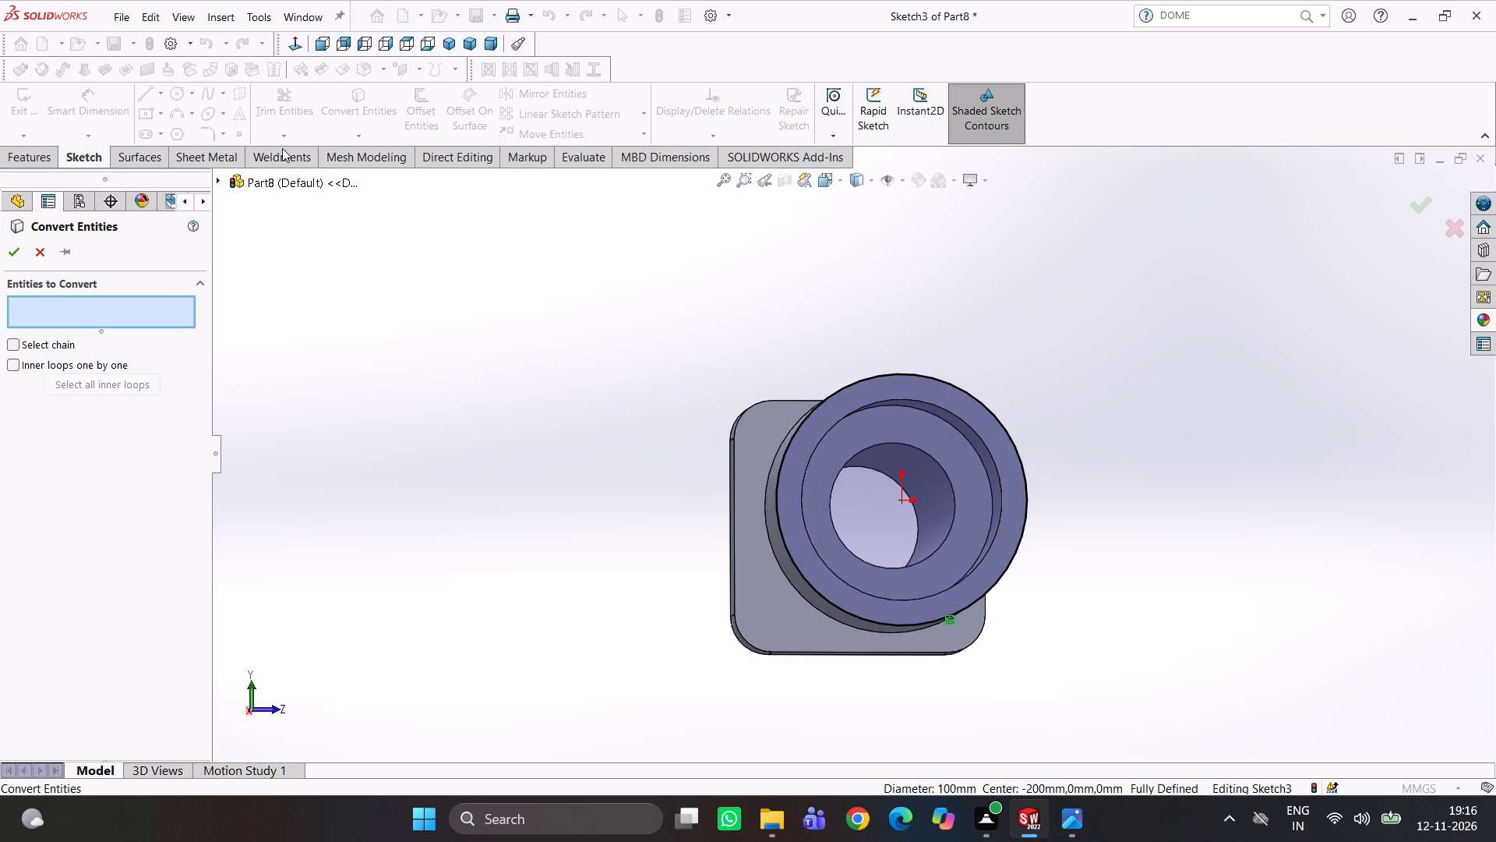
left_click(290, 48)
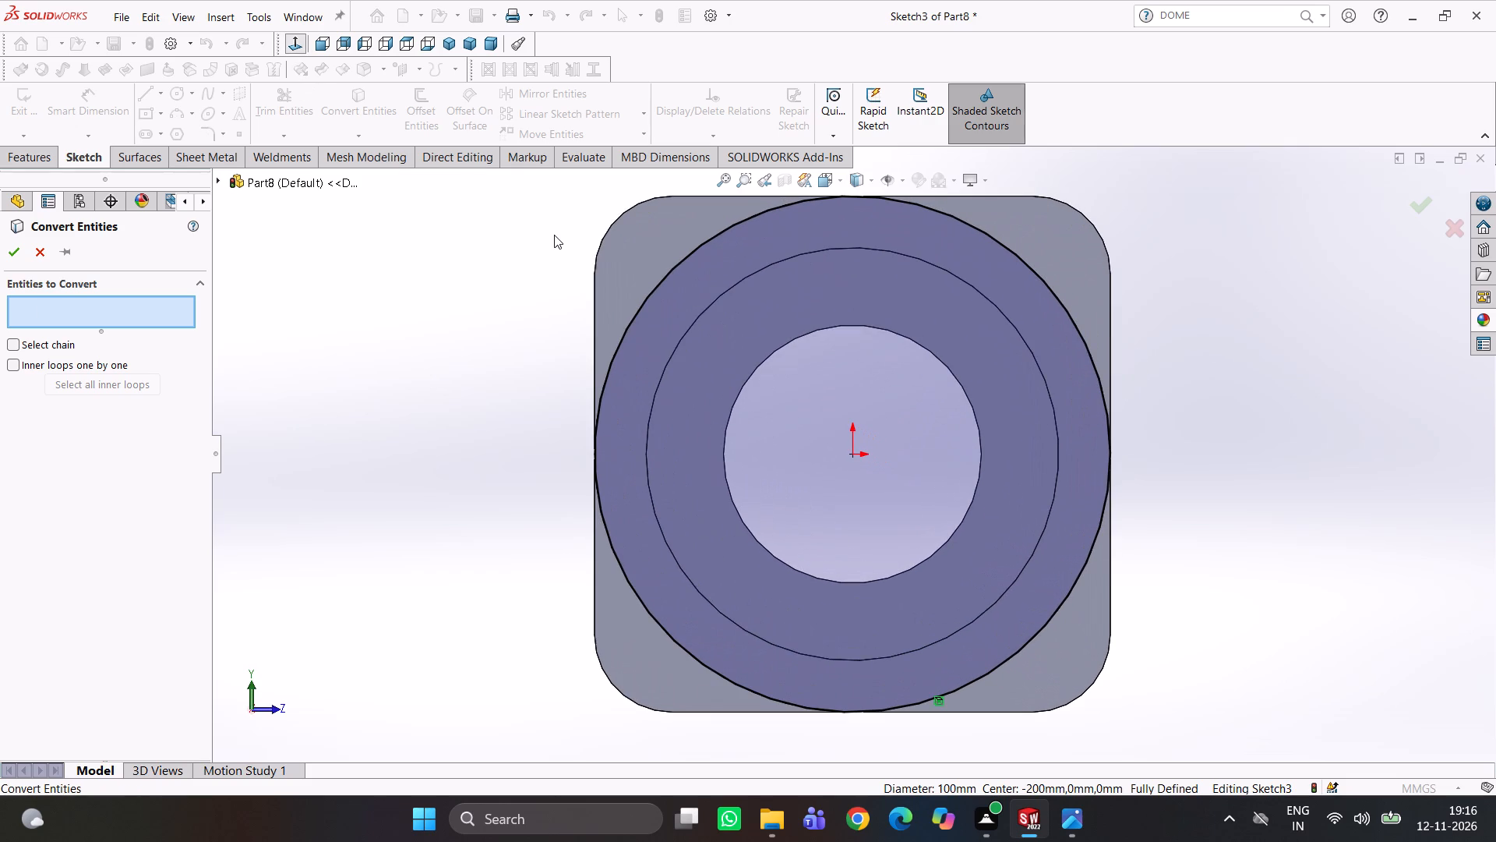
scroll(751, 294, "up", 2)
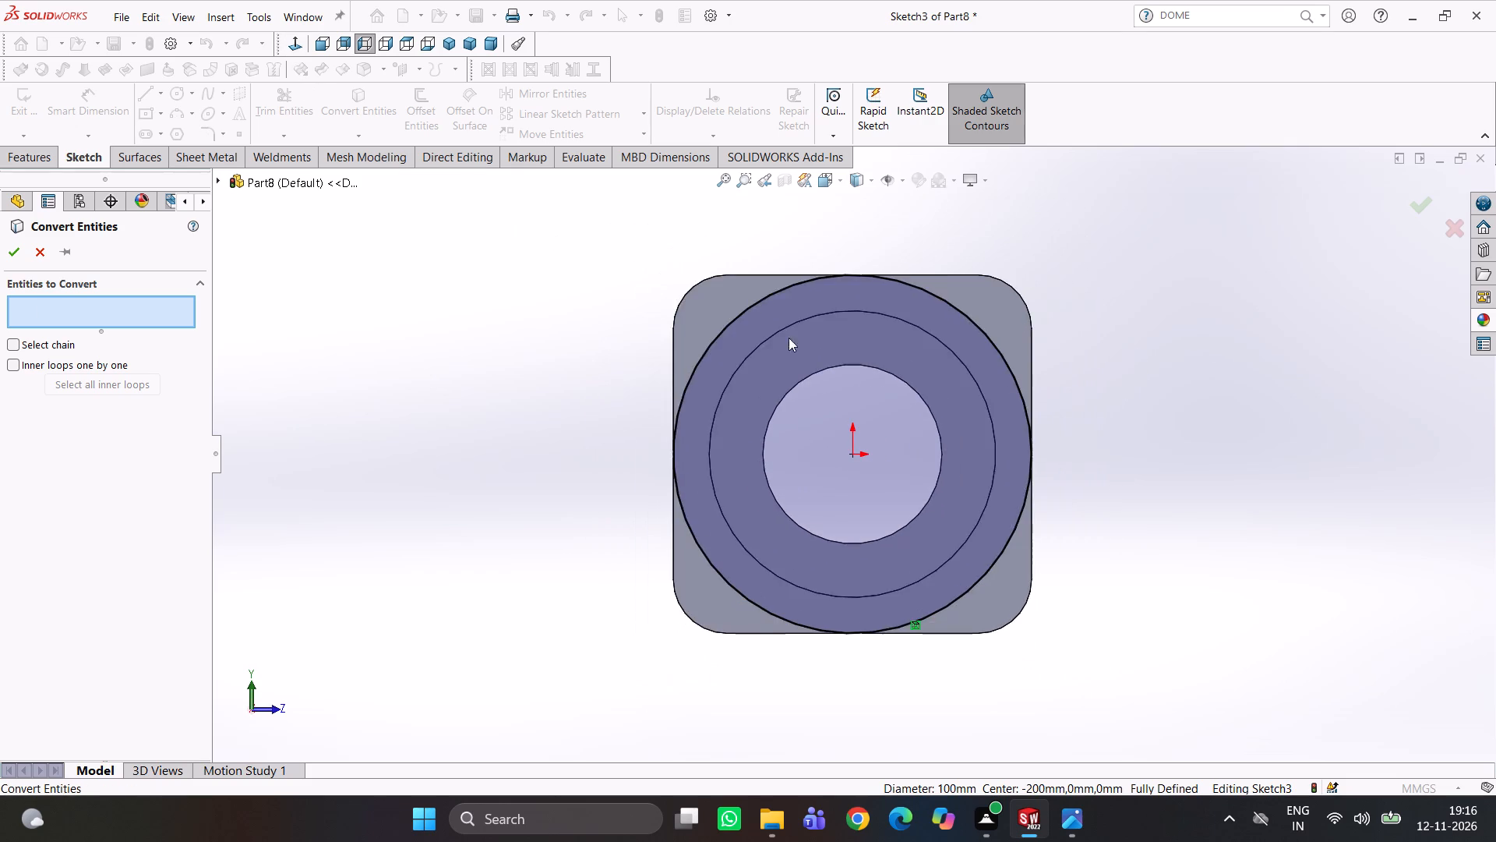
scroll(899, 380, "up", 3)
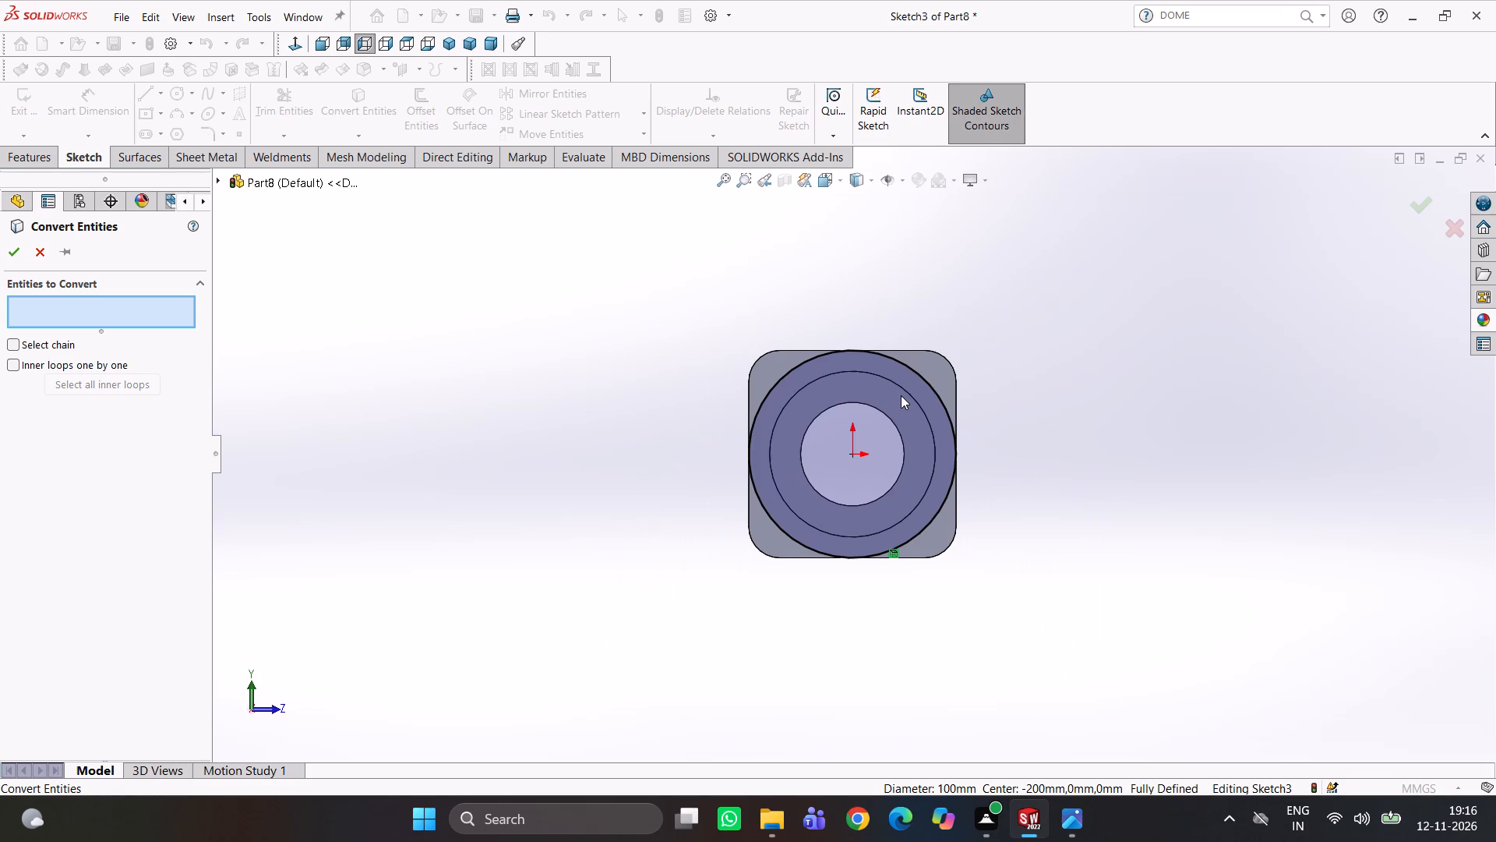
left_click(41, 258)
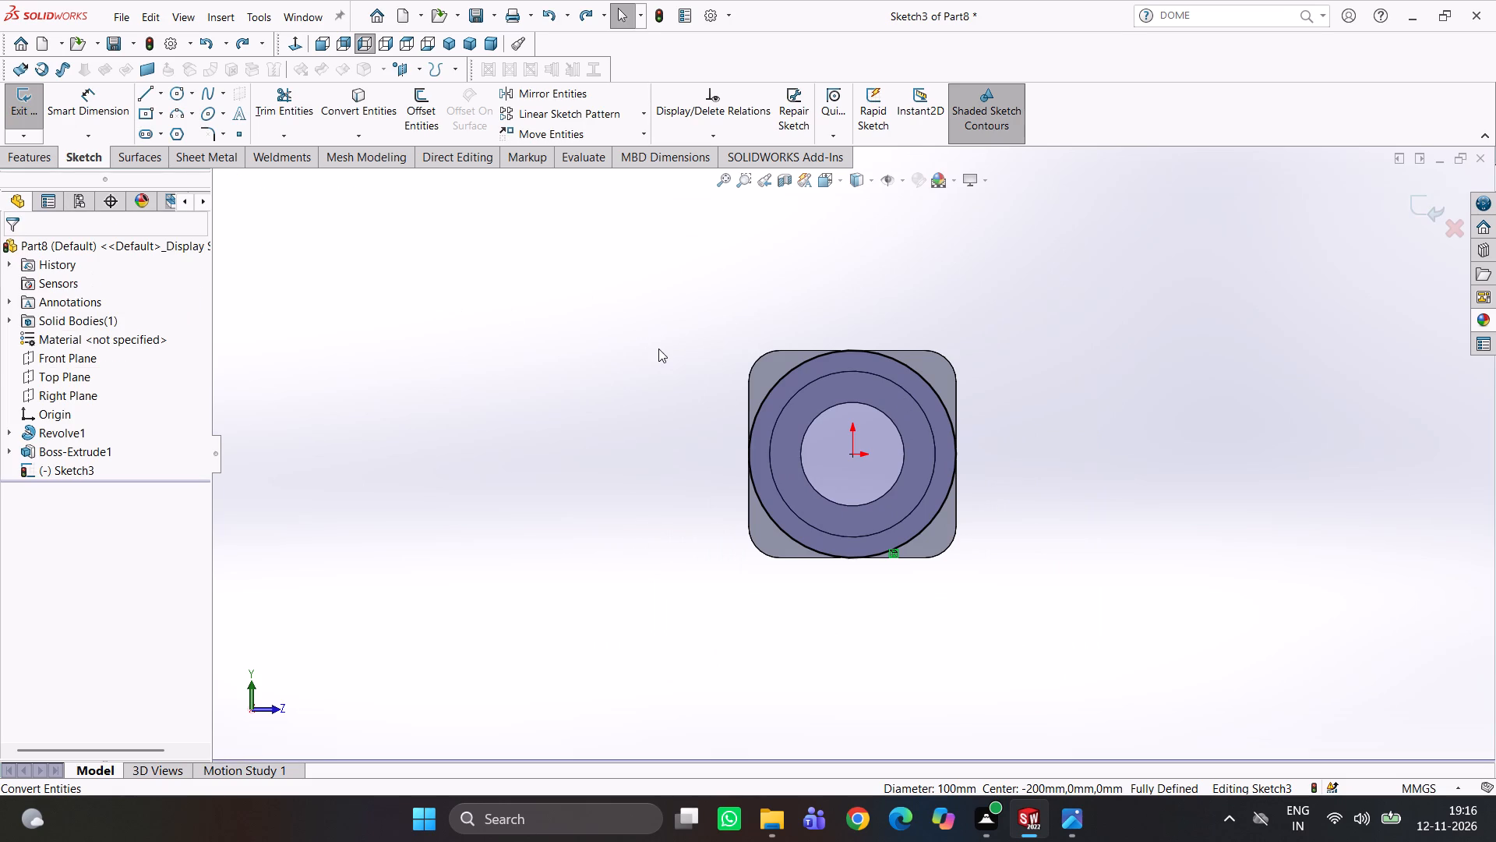
Examine the lobed flange's lobe radii, hole diameters, bolt circle and thicknesses in the reference drawing, and return to the sketch in SOLIDWORKS.
left_click(1067, 829)
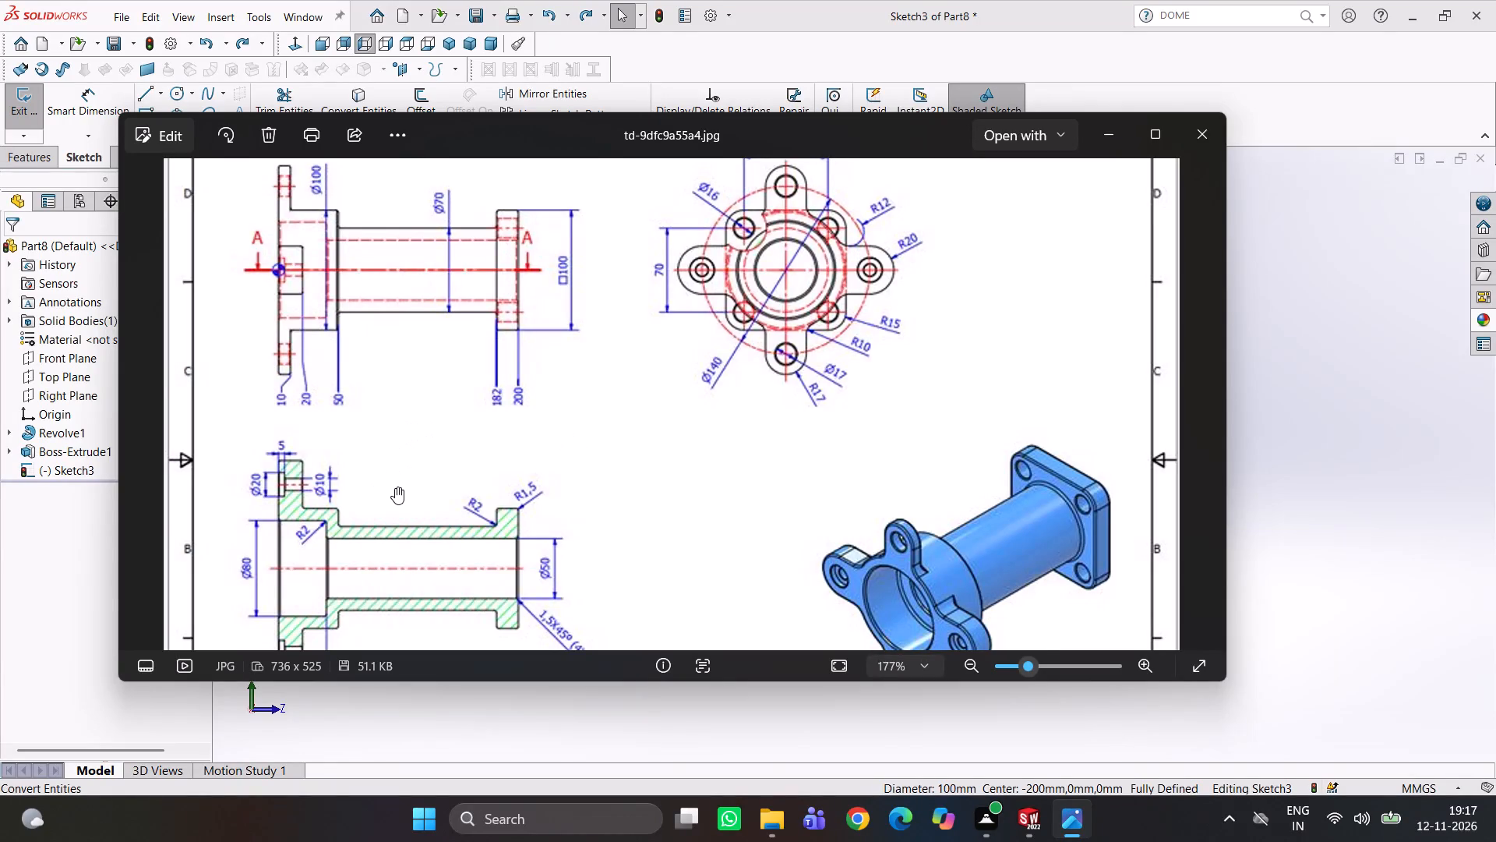
scroll(395, 487, "up", 2)
scroll(397, 489, "down", 9)
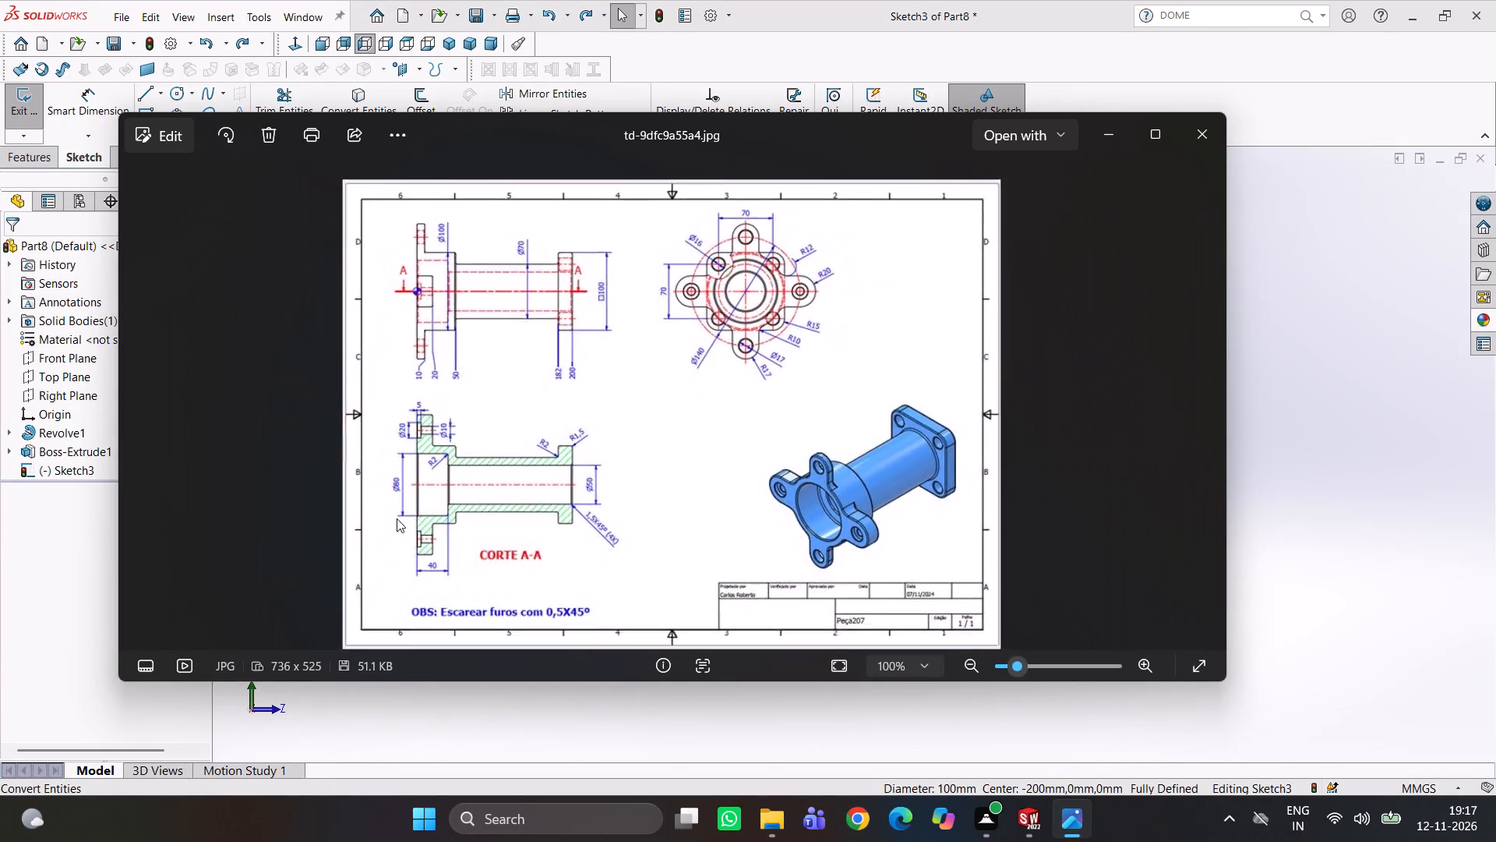
scroll(422, 509, "up", 4)
scroll(396, 549, "down", 1)
scroll(396, 549, "up", 3)
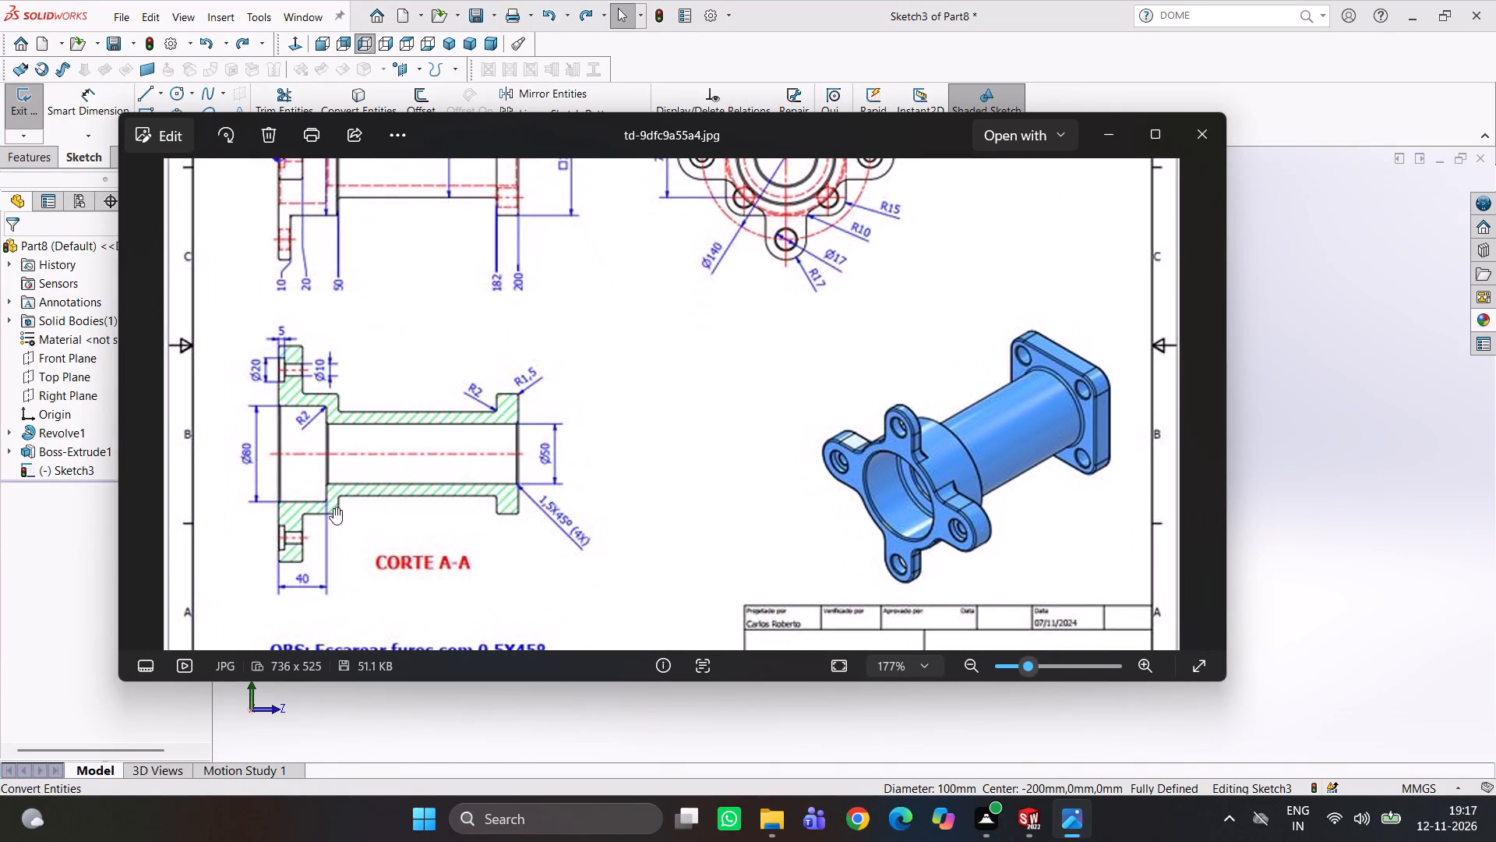
scroll(291, 388, "up", 2)
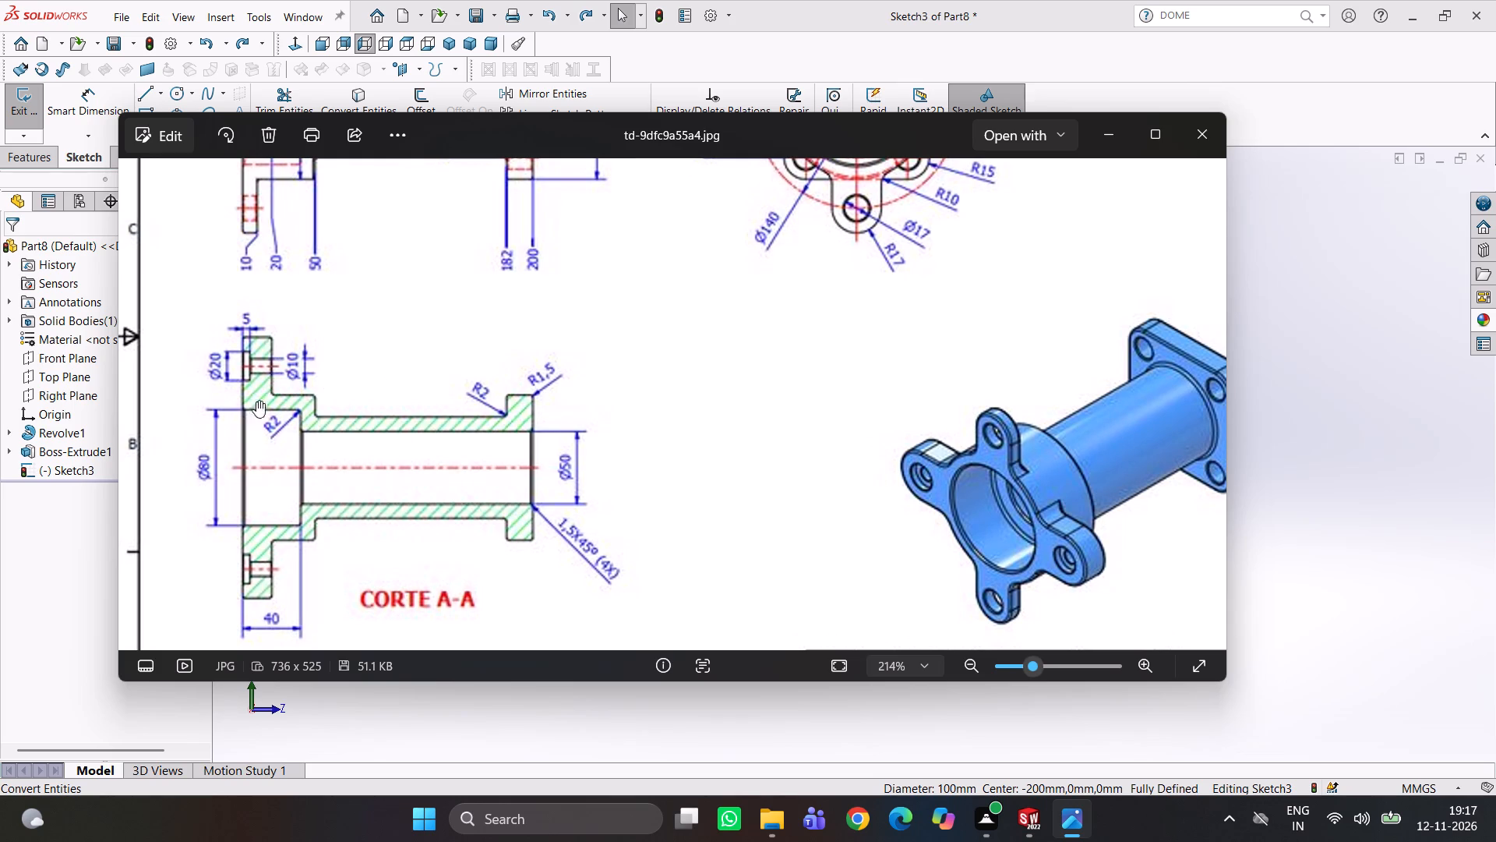
scroll(432, 350, "up", 2)
scroll(480, 350, "down", 3)
scroll(689, 361, "down", 2)
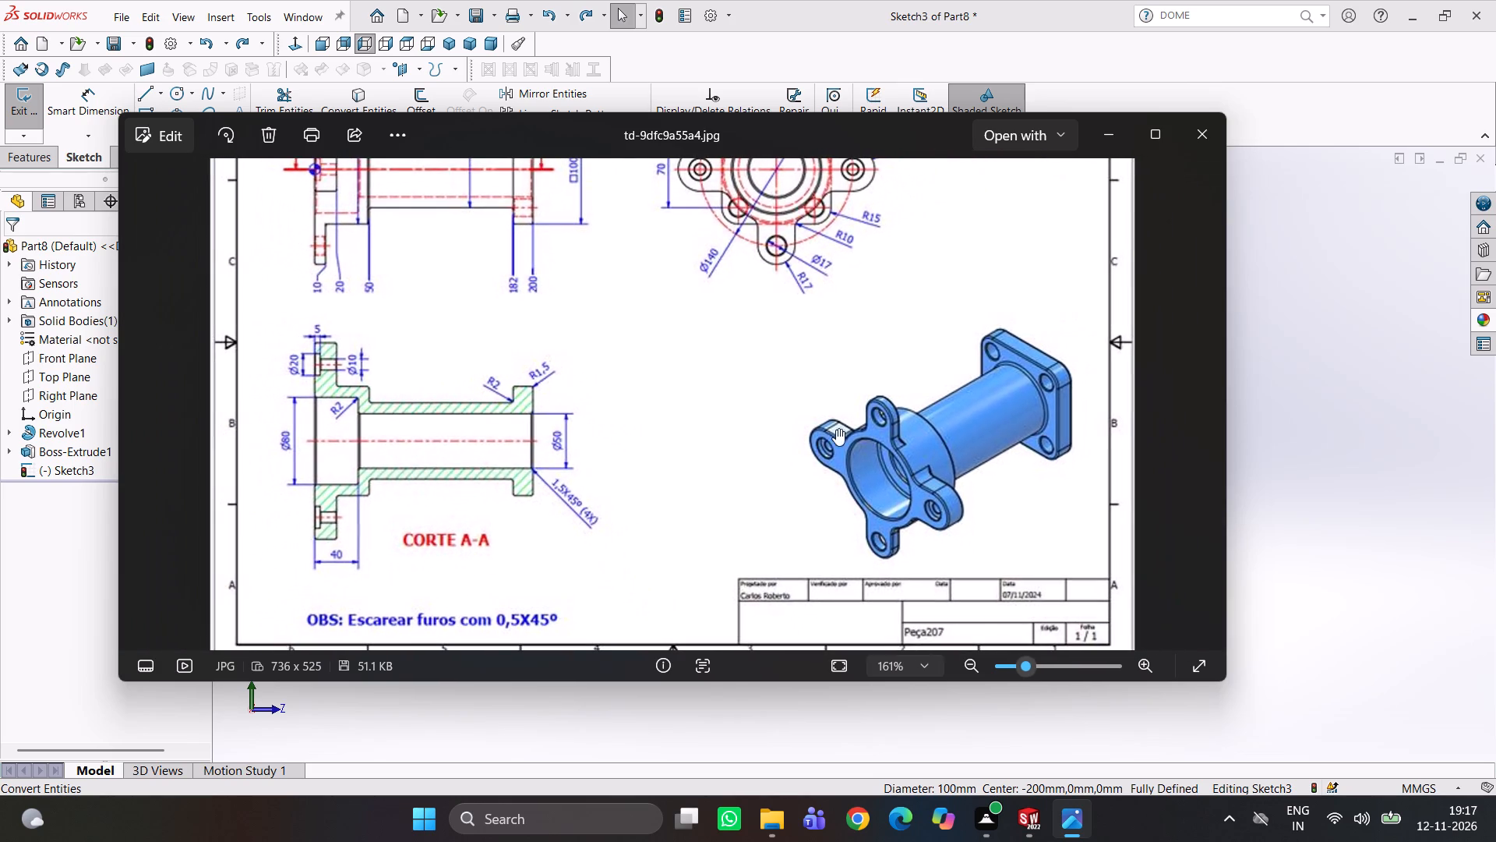
scroll(841, 359, "down", 2)
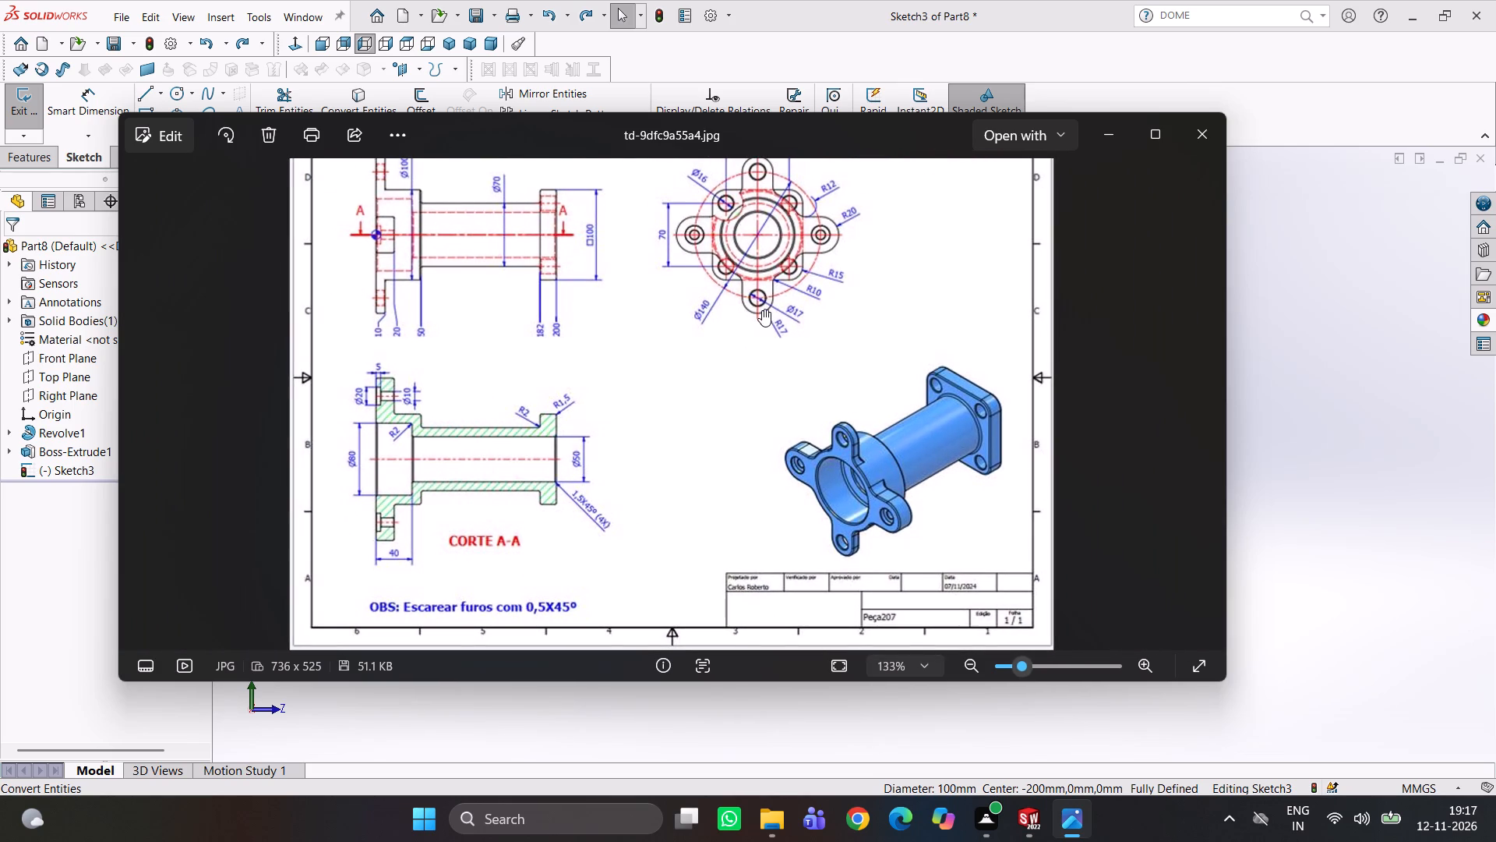
scroll(771, 321, "up", 3)
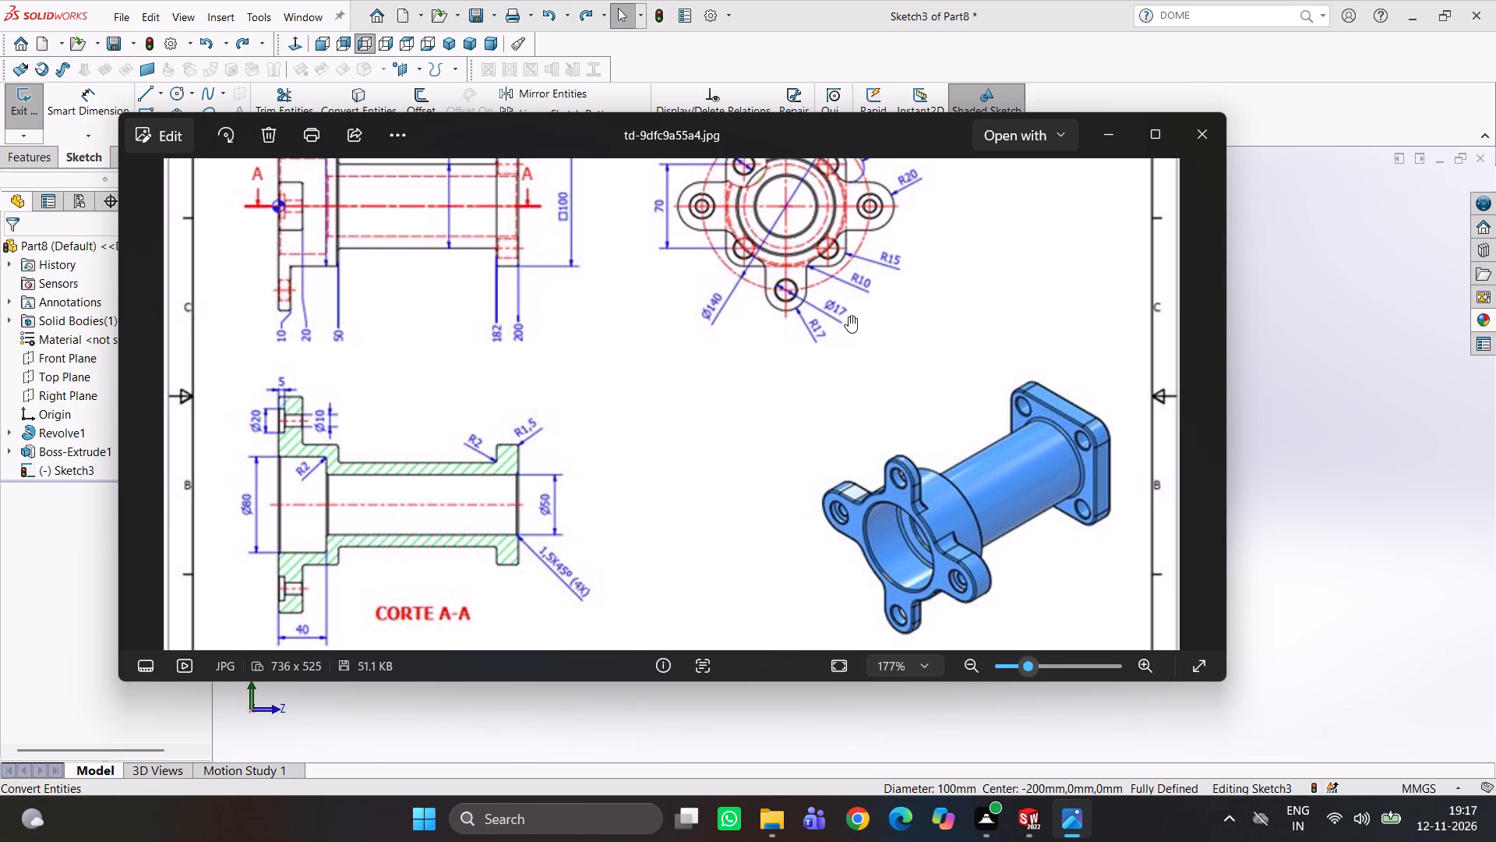
scroll(849, 317, "down", 1)
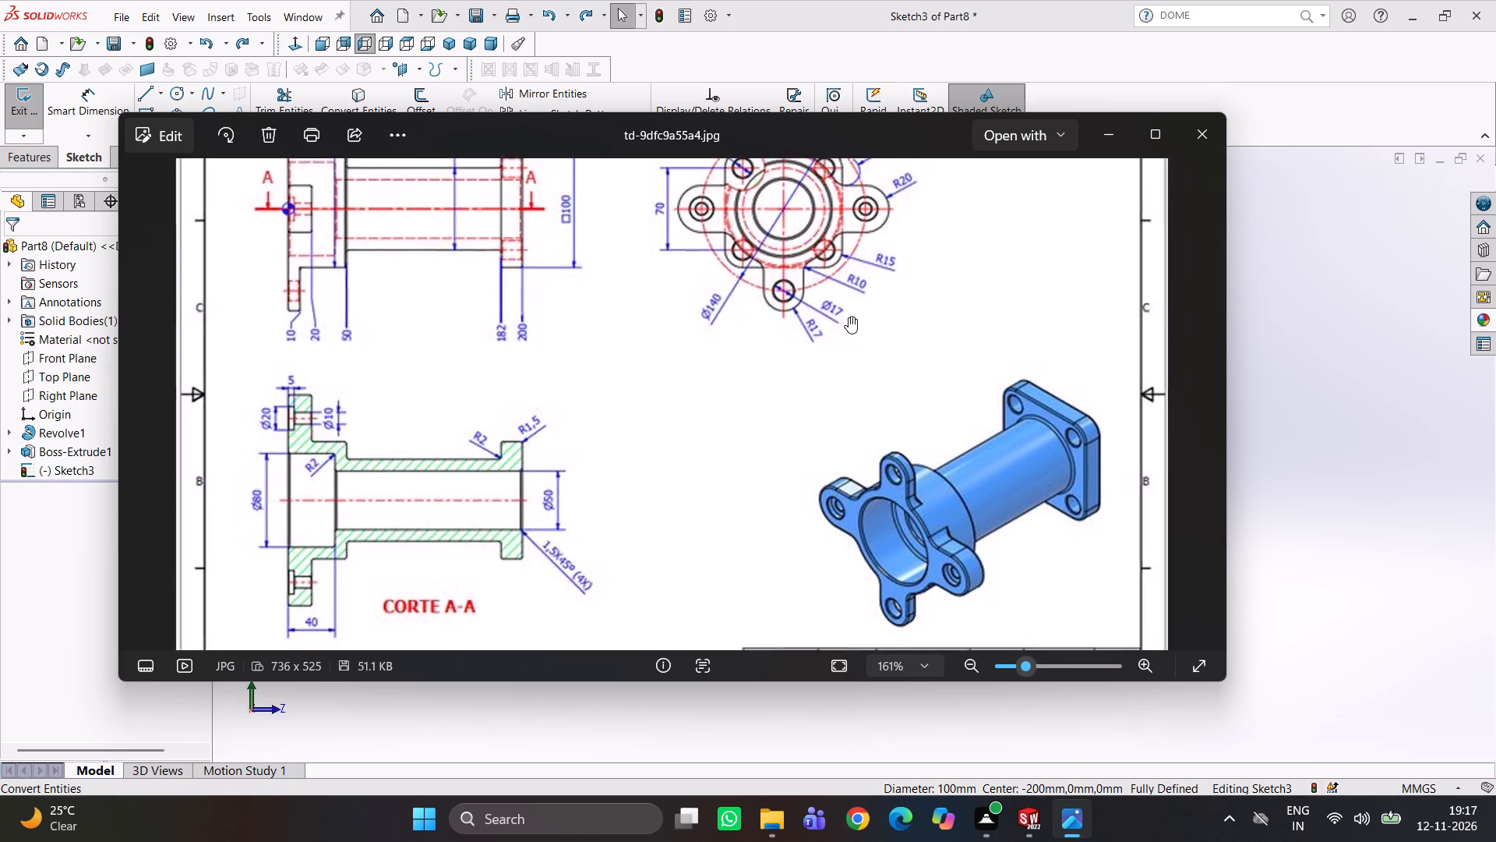
scroll(818, 282, "down", 2)
scroll(709, 245, "down", 2)
scroll(708, 249, "up", 3)
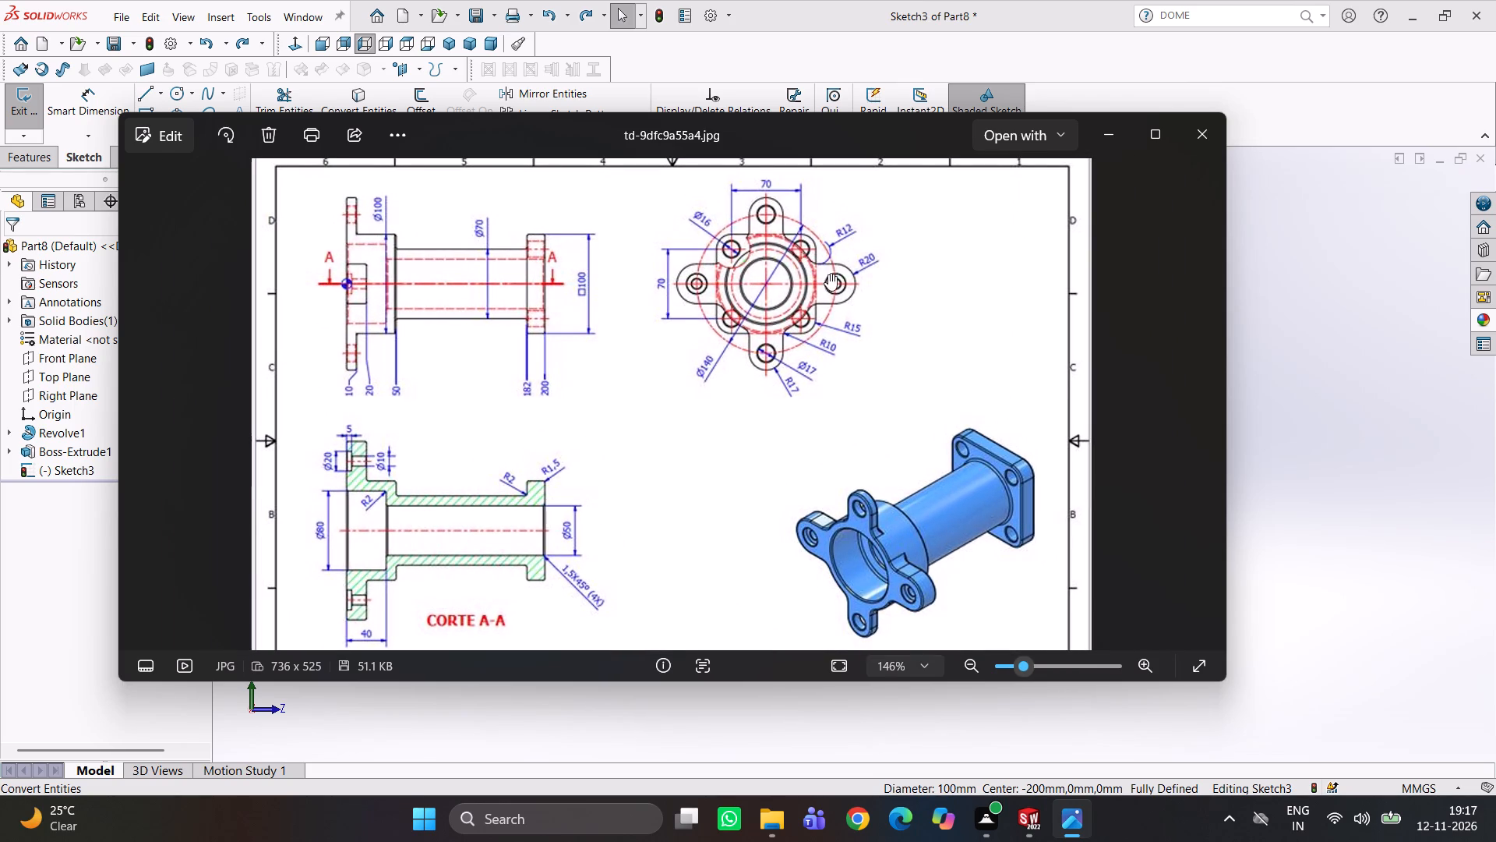
scroll(776, 270, "up", 1)
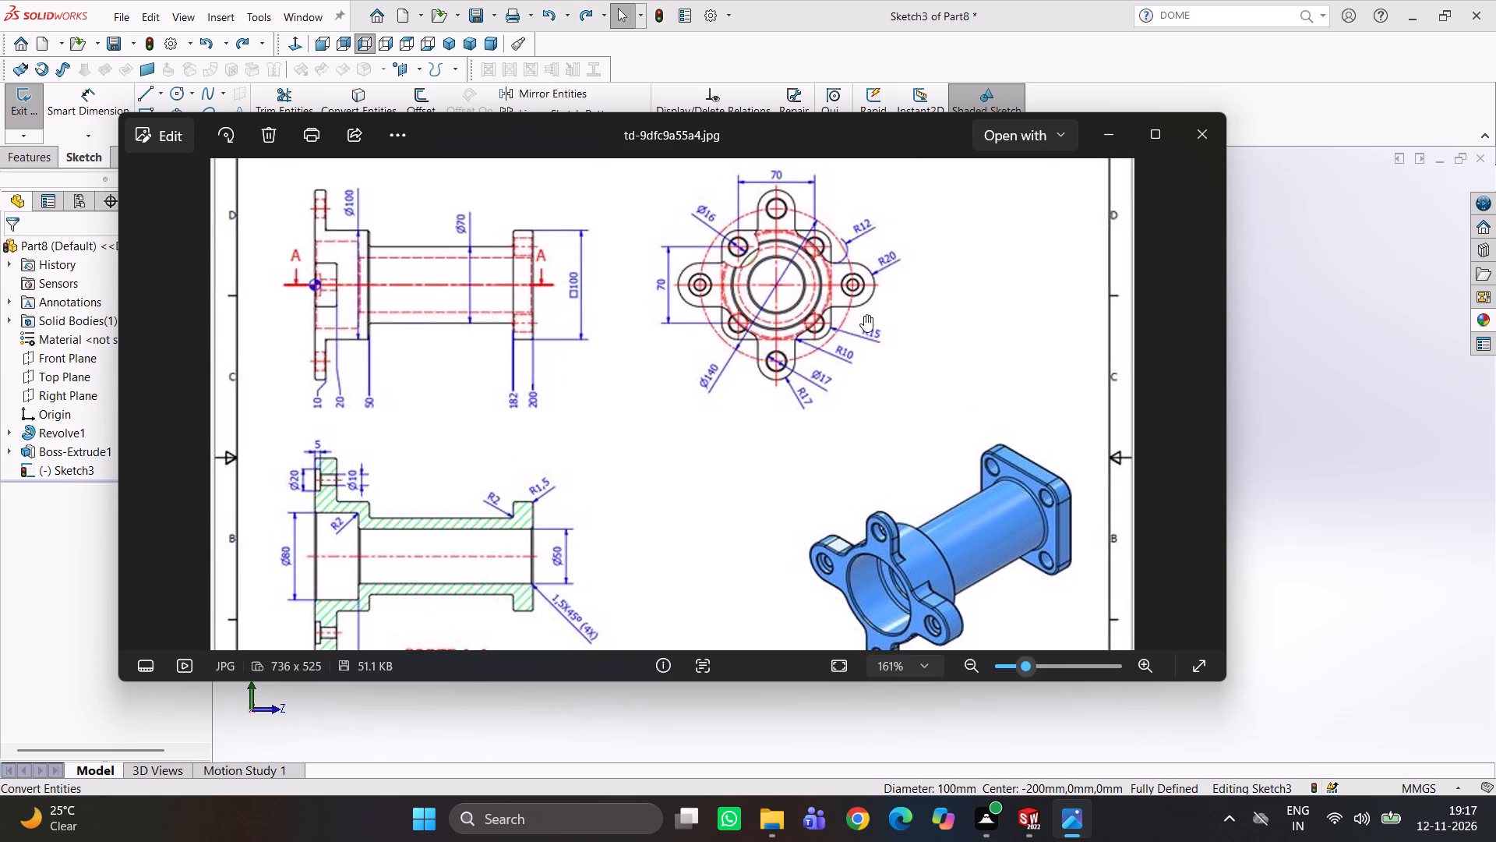
scroll(864, 316, "down", 1)
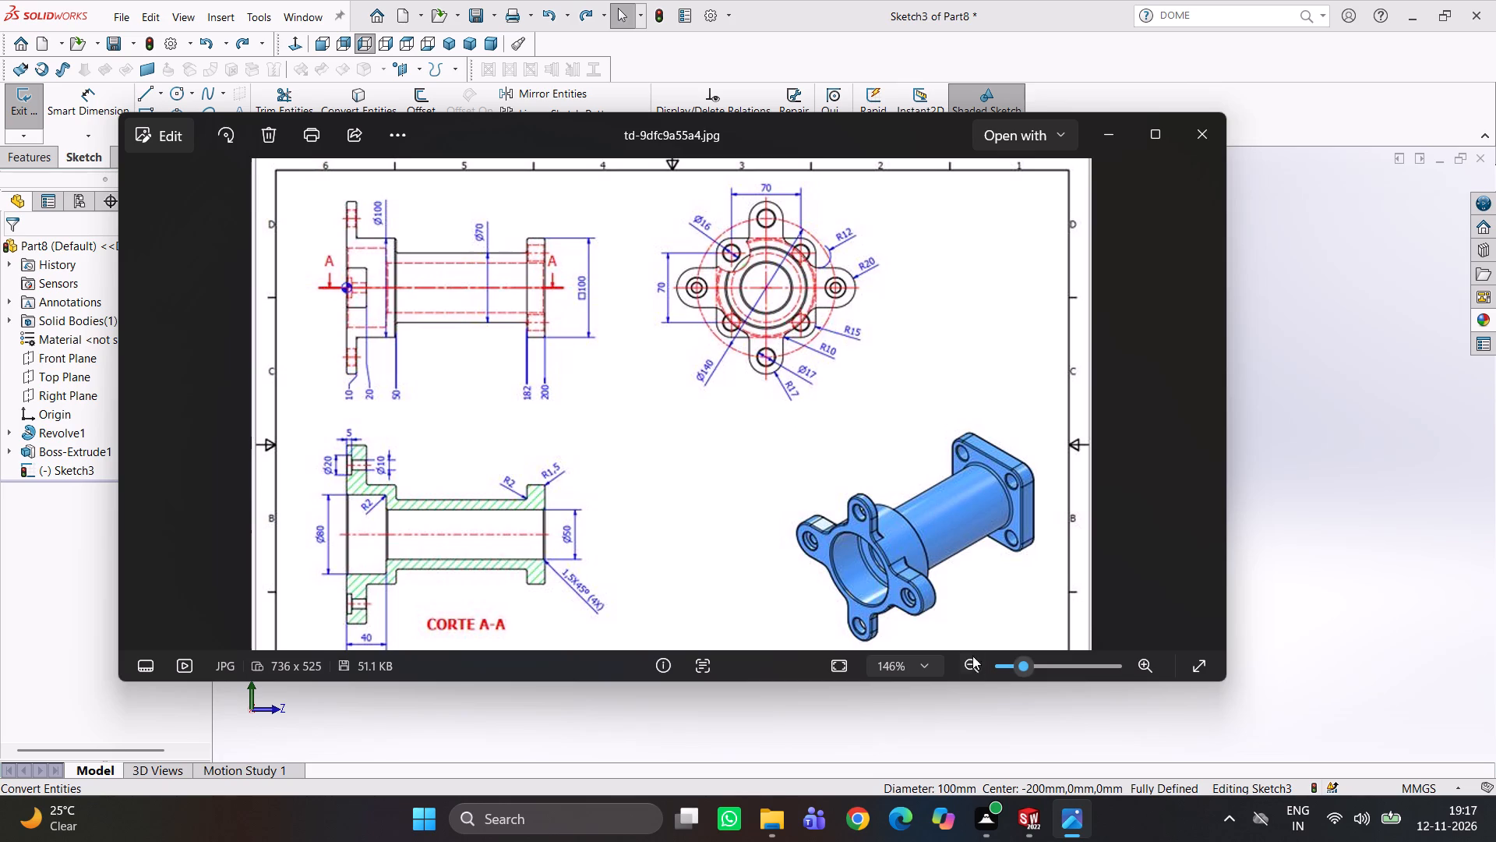
left_click(1064, 816)
left_click(1032, 823)
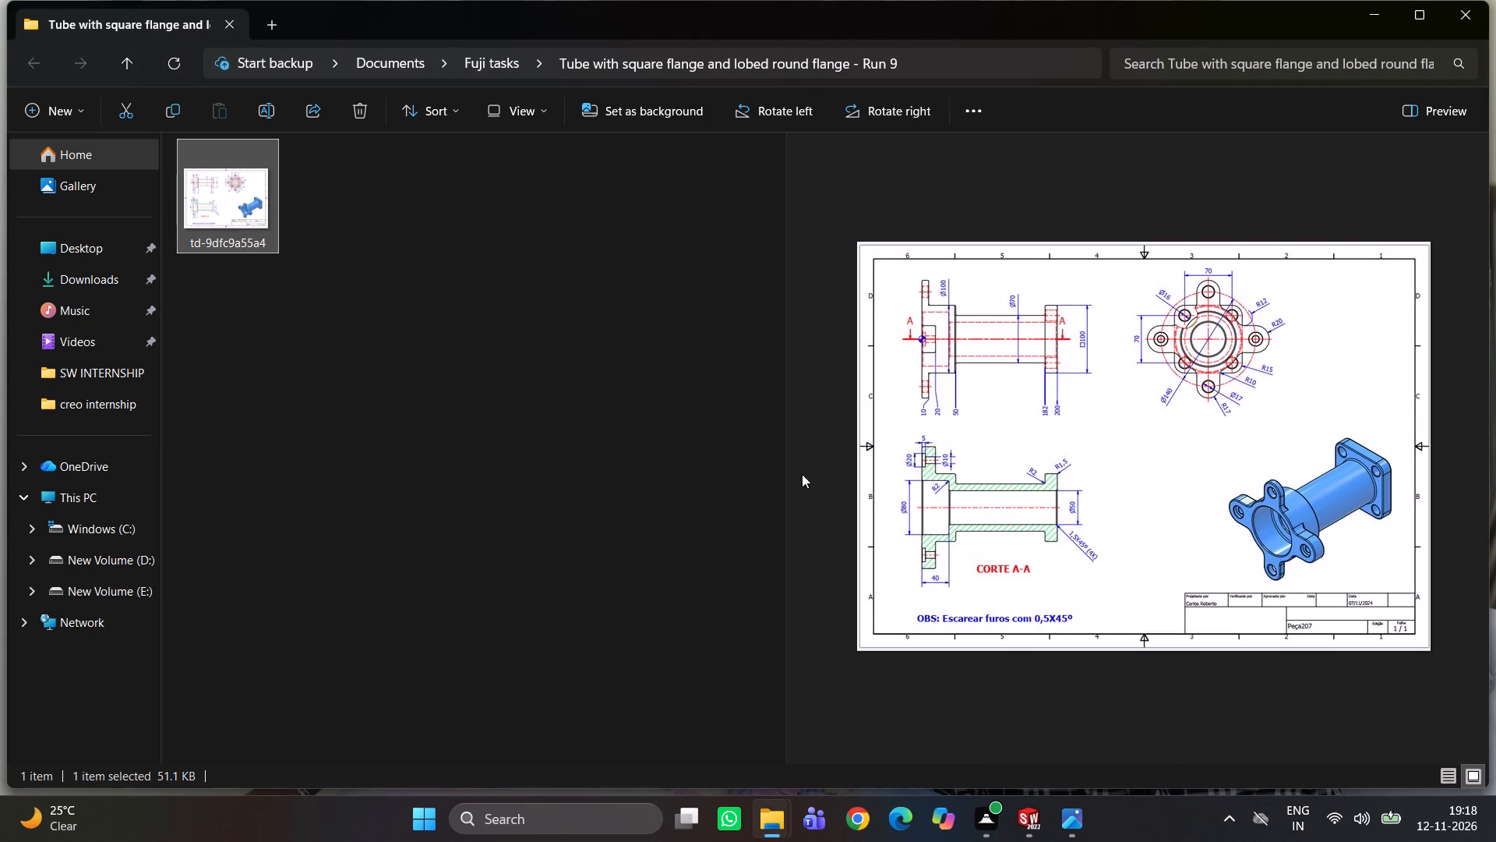
left_click(1032, 811)
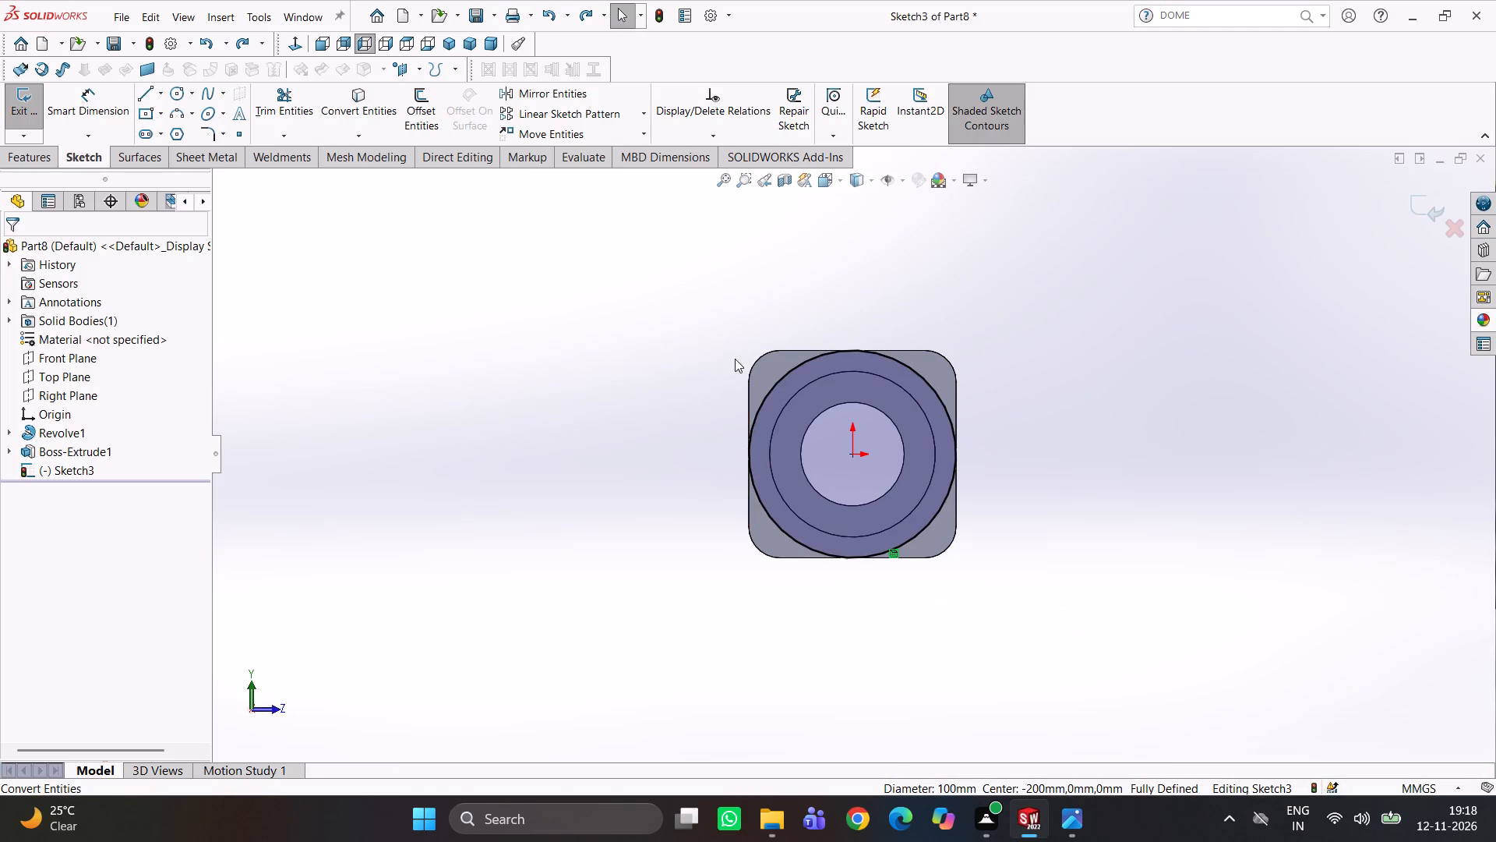
Sketch a vertical construction line through the origin, extending past the tube's outer circle above and below.
left_click(176, 89)
right_click_drag(1169, 370, 1097, 362)
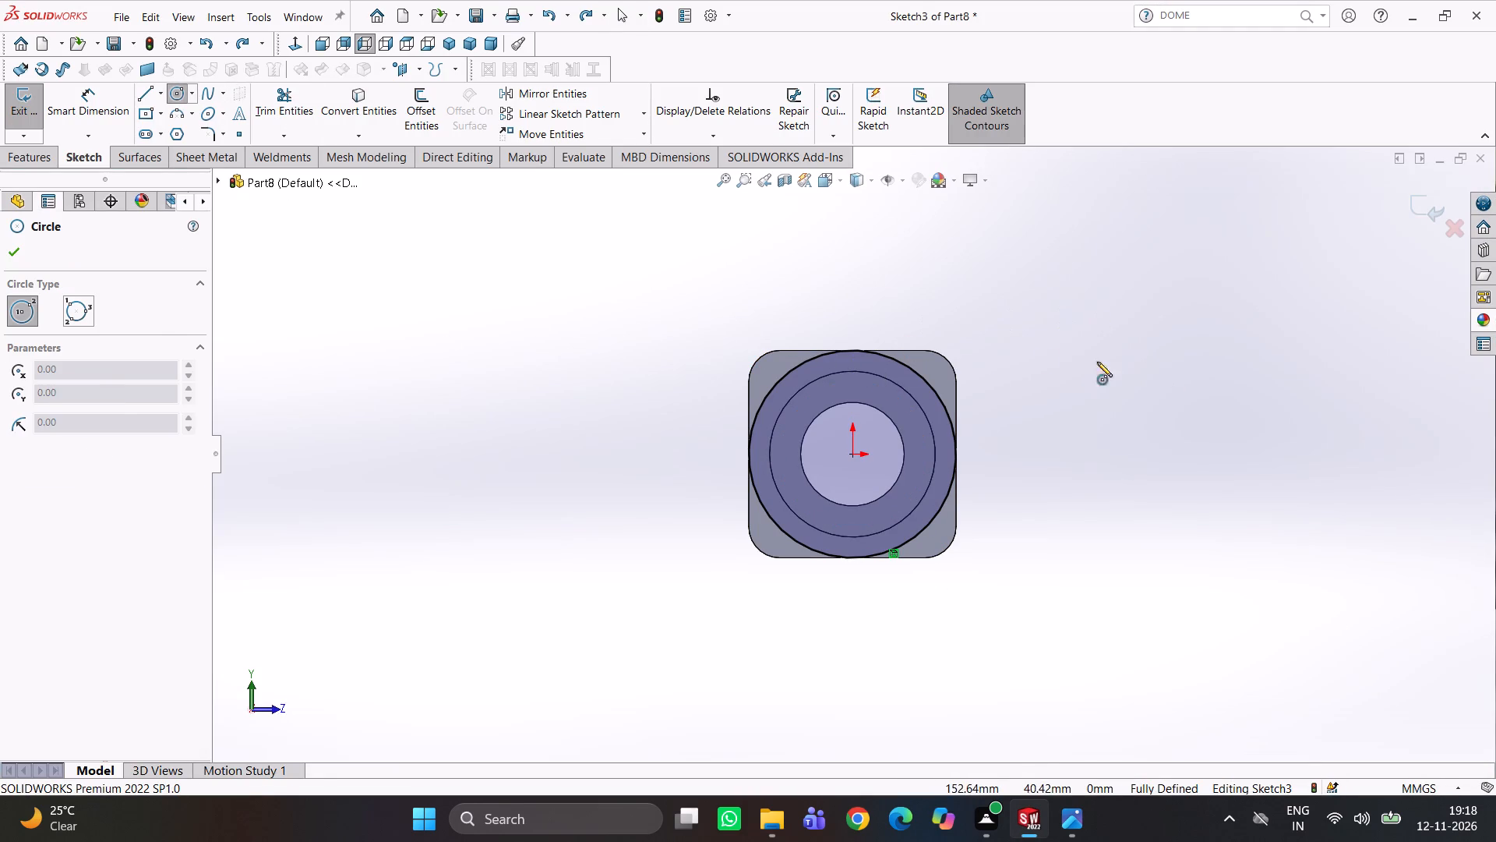
right_click_drag(1097, 362, 1043, 362)
left_click(851, 312)
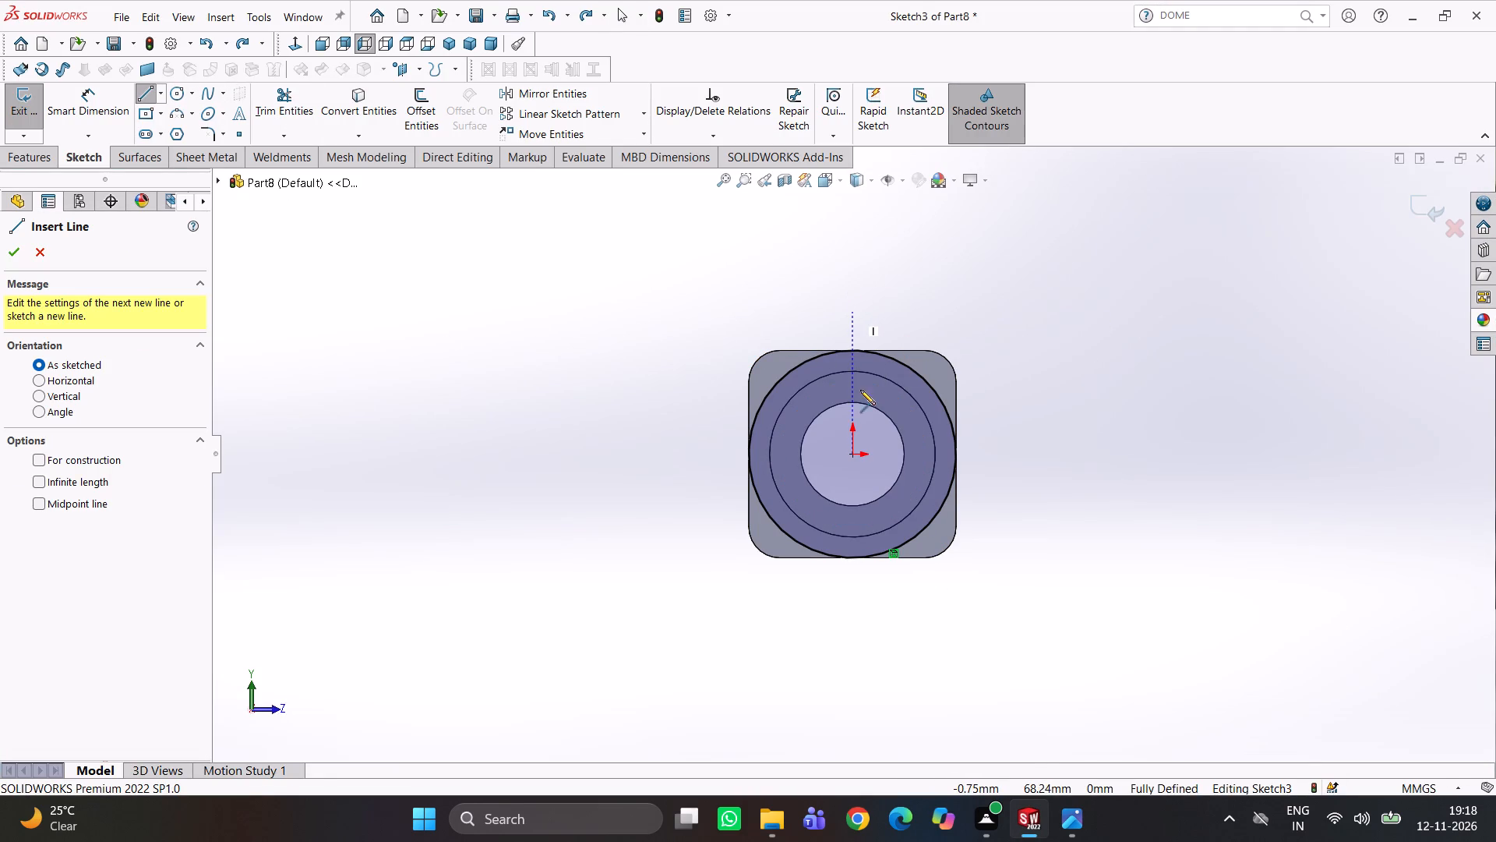
left_click(856, 608)
right_click(869, 601)
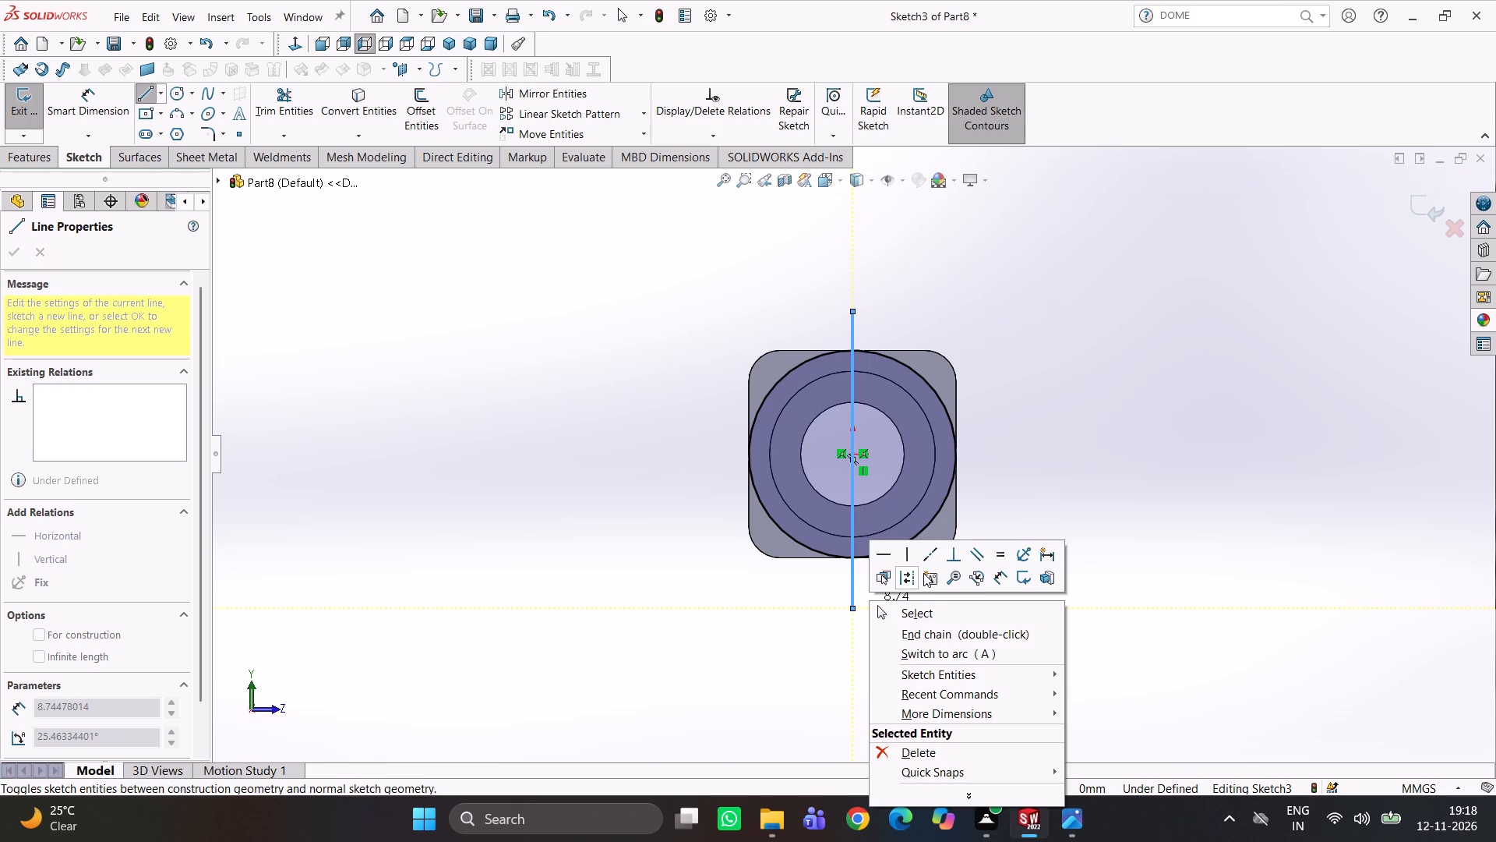
left_click(914, 579)
Sketch a circle of about 6 mm radius centred on the construction line, about 69 mm above the origin.
right_click_drag(1128, 407, 1234, 377)
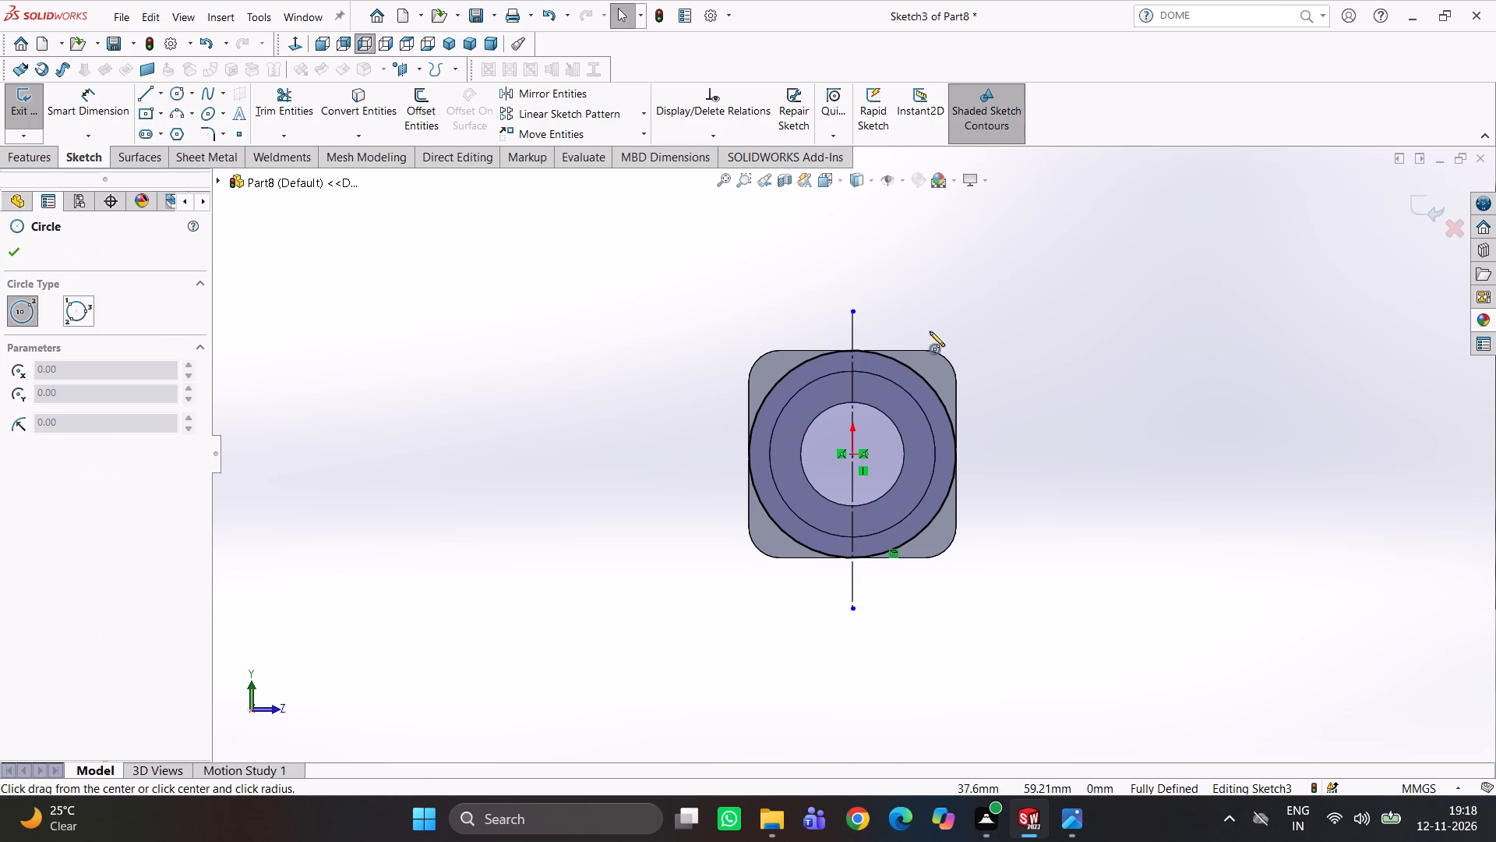
scroll(913, 335, "down", 3)
left_click(800, 314)
left_click(800, 337)
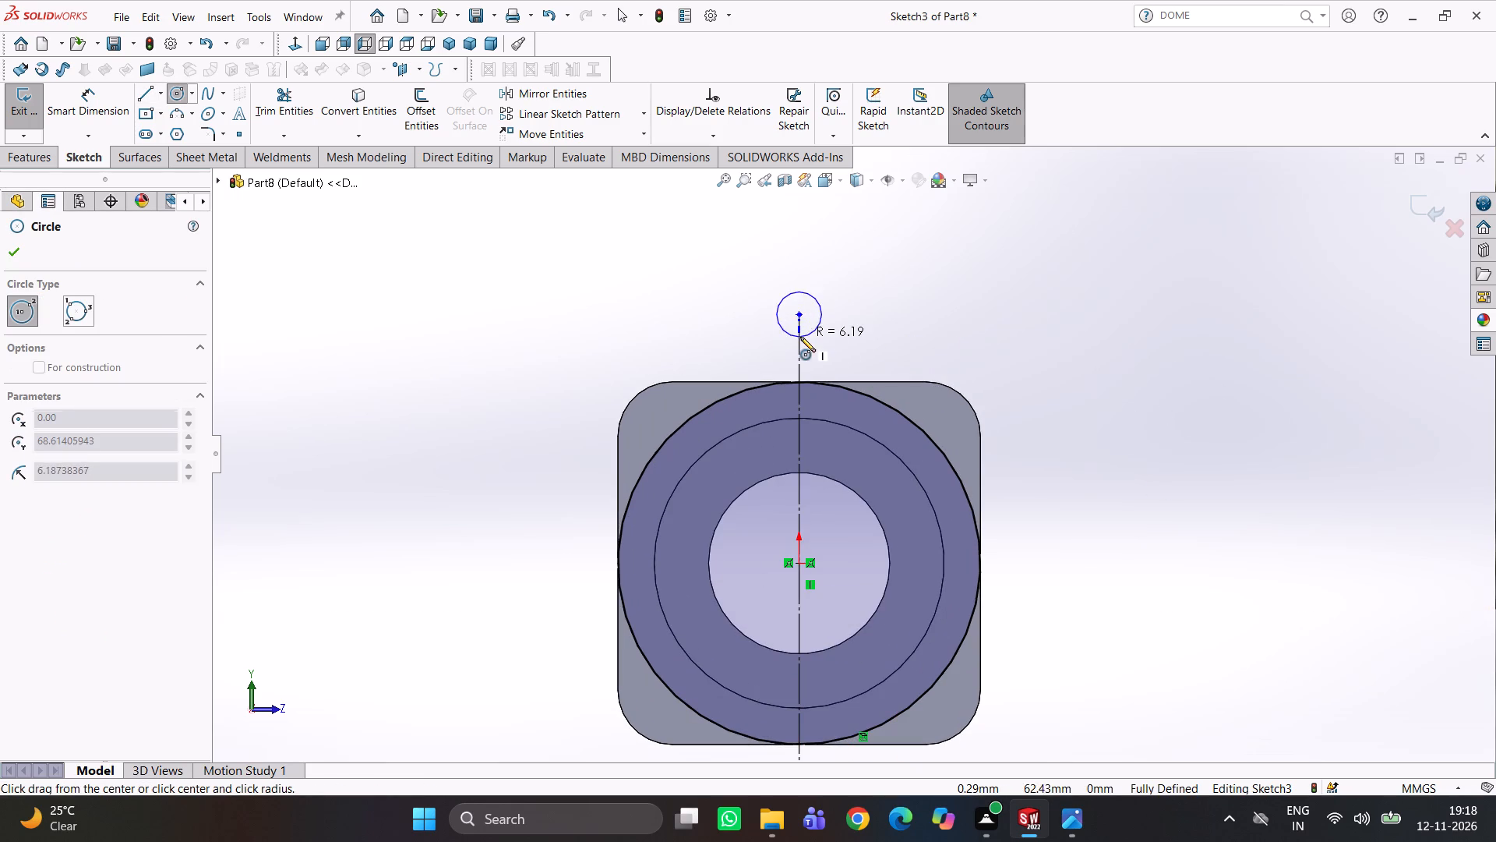
Dimension the distance from the small circle's centre to the construction line's lower endpoint as 140 mm.
scroll(1053, 393, "up", 3)
right_click_drag(1056, 476, 1042, 338)
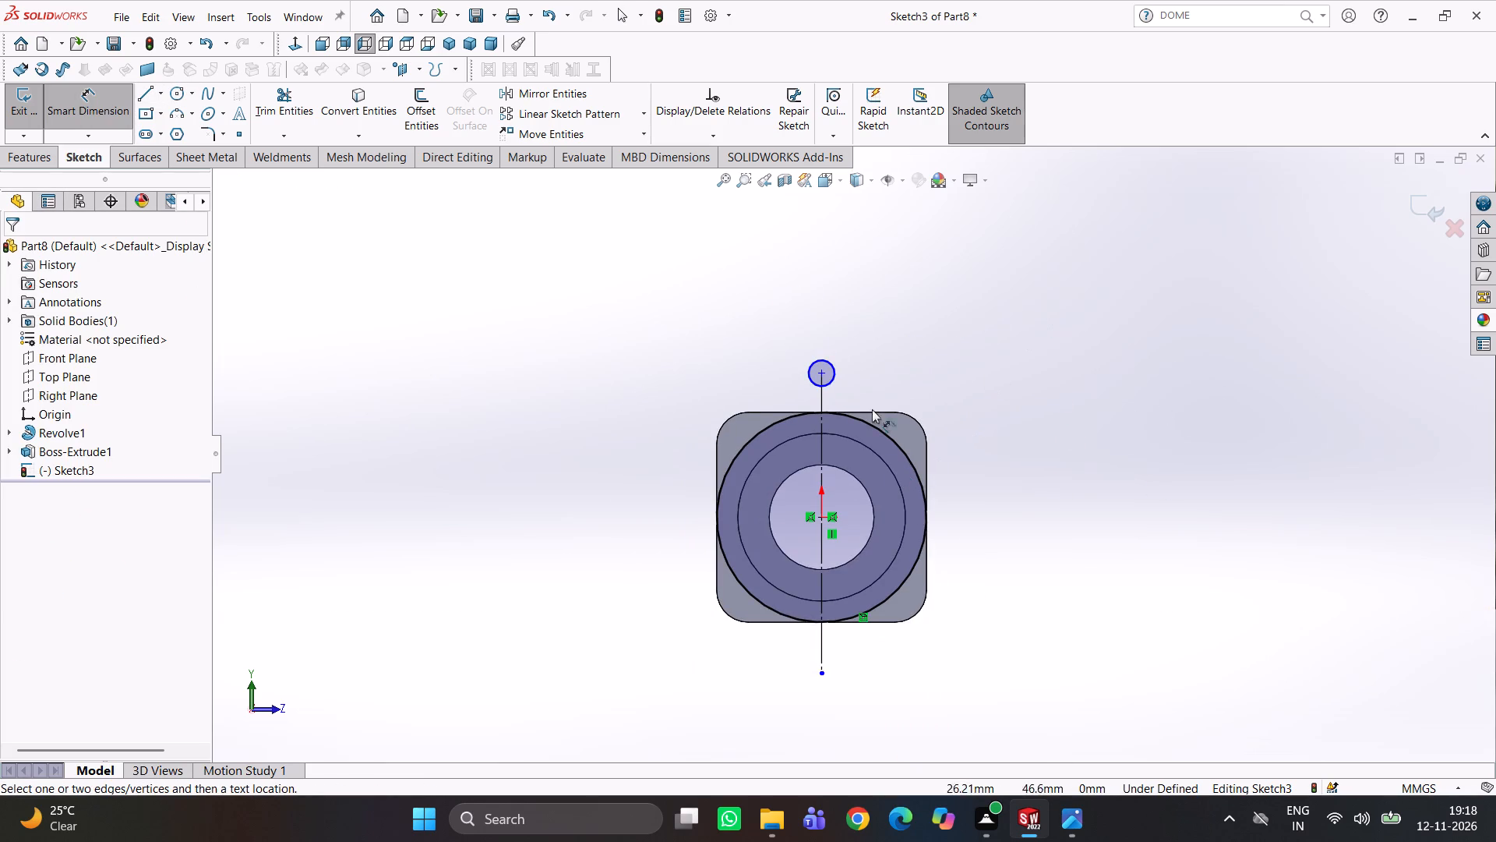
left_click(824, 372)
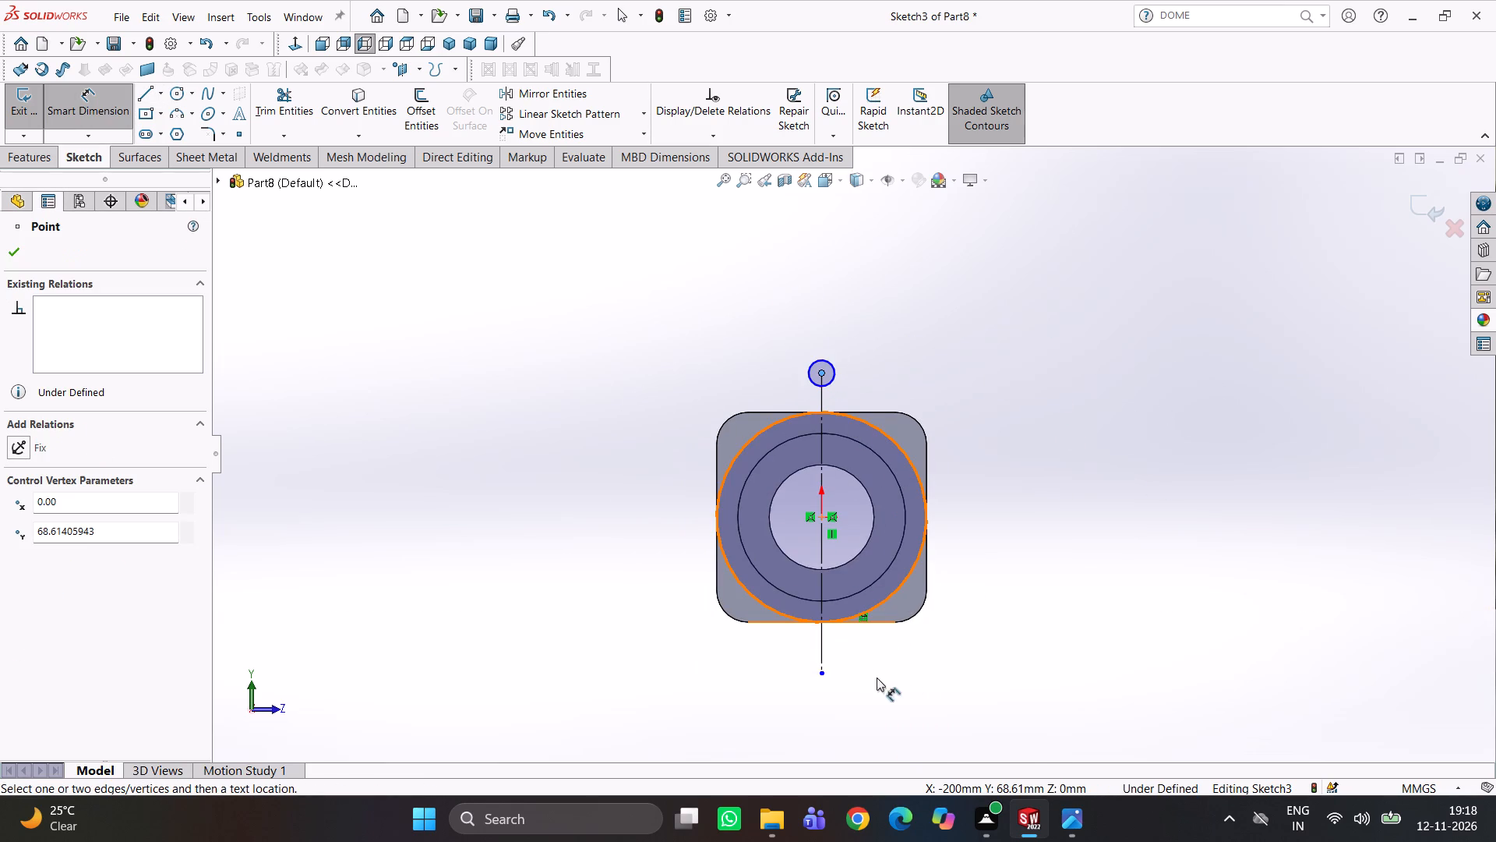
left_click(823, 676)
left_click(1032, 540)
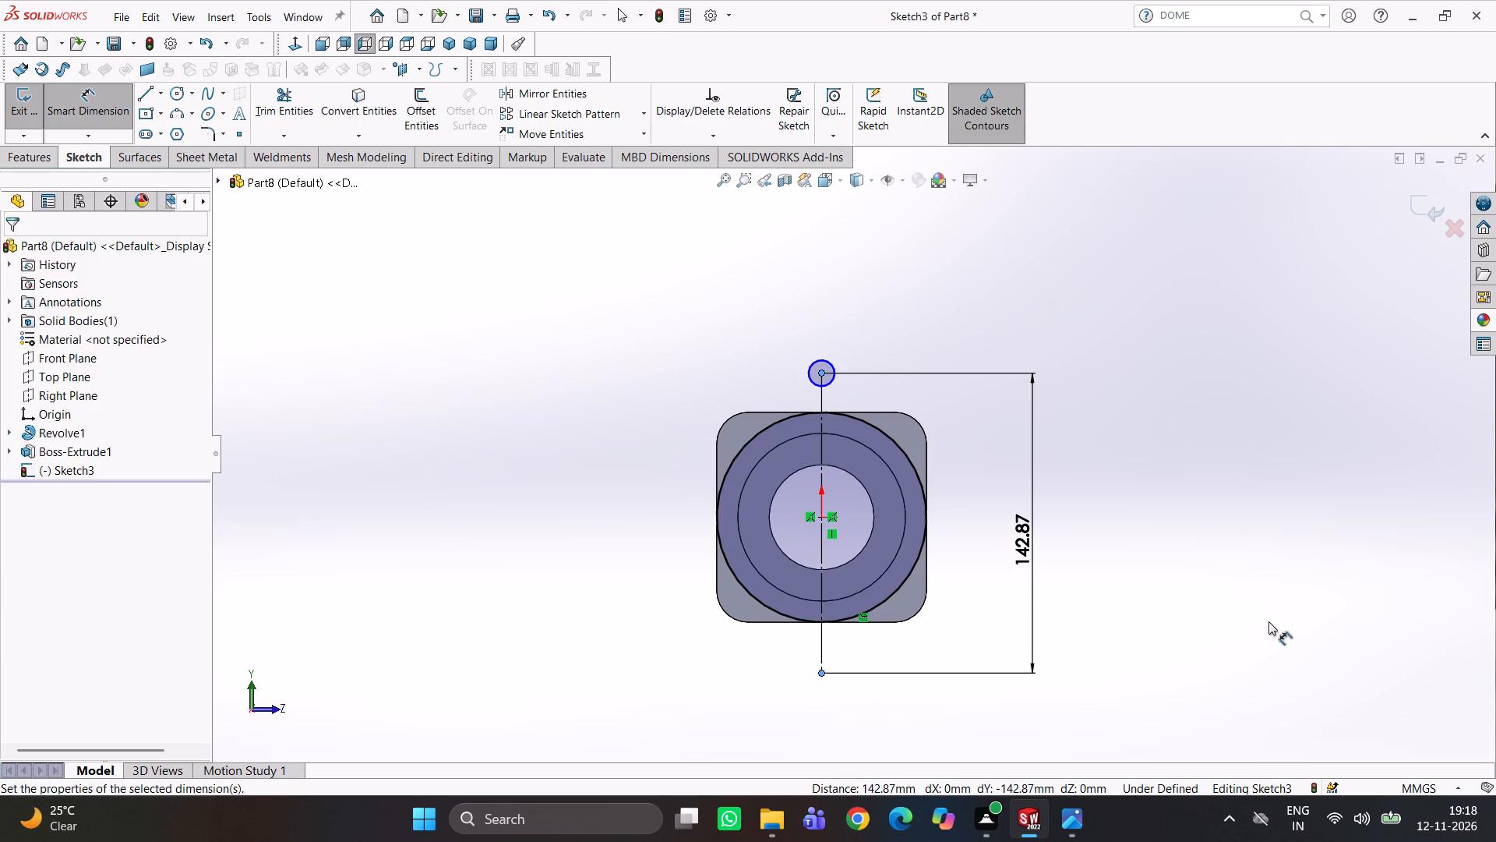
key("1")
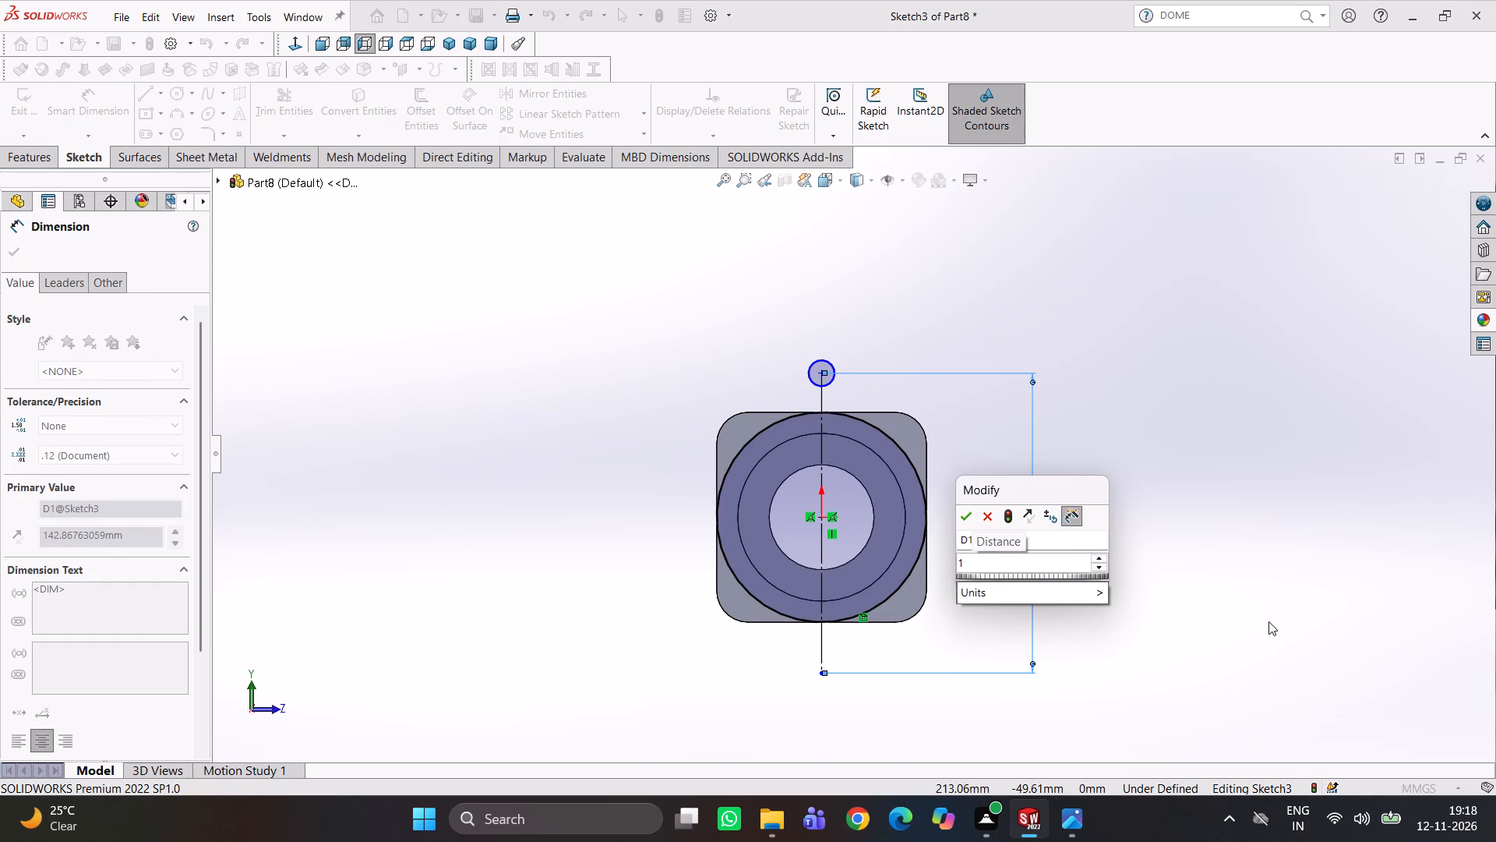
type("40")
key("Return")
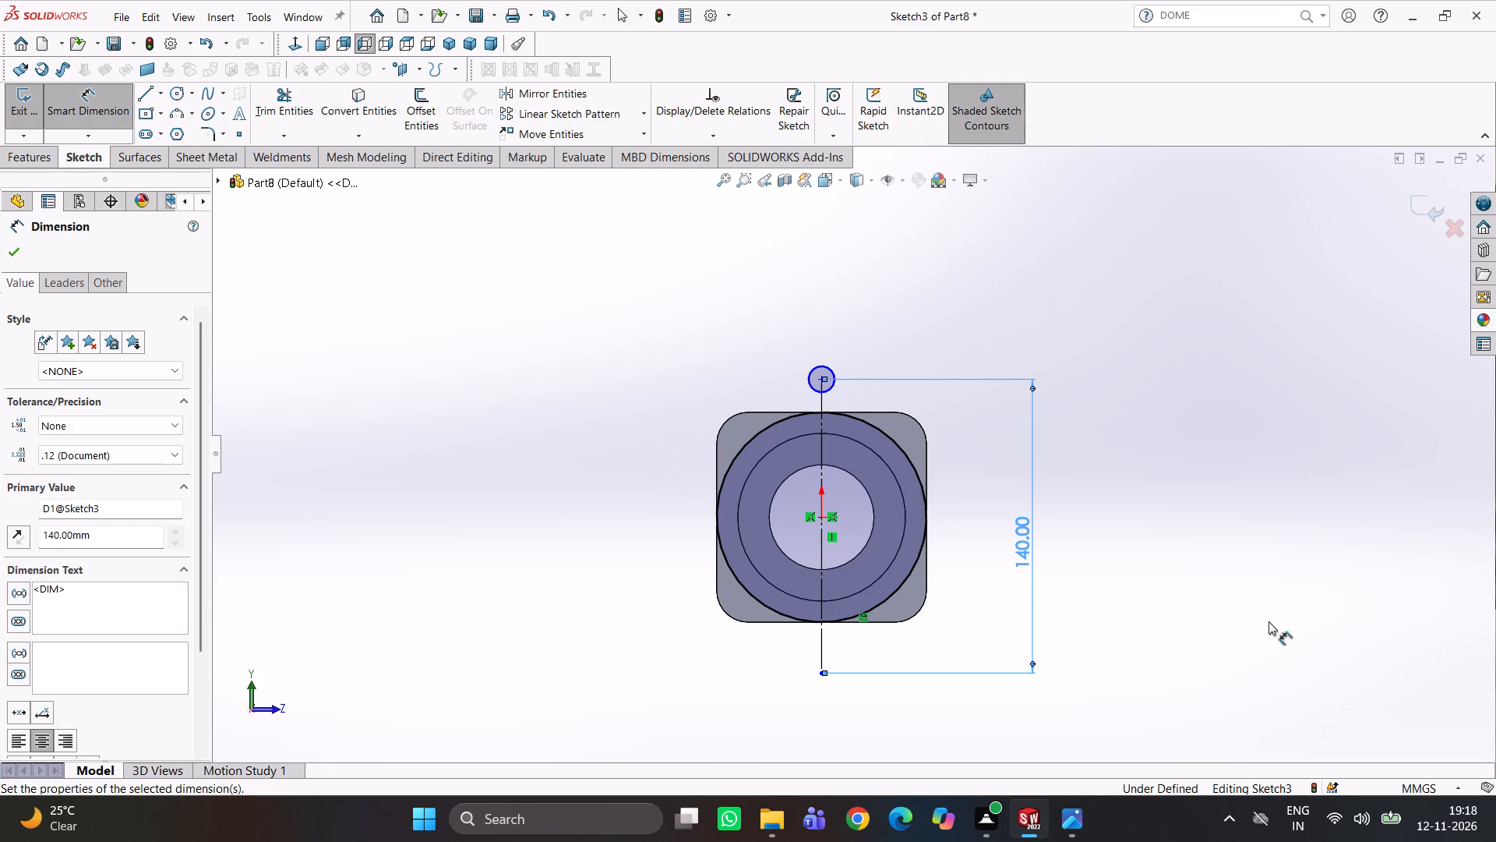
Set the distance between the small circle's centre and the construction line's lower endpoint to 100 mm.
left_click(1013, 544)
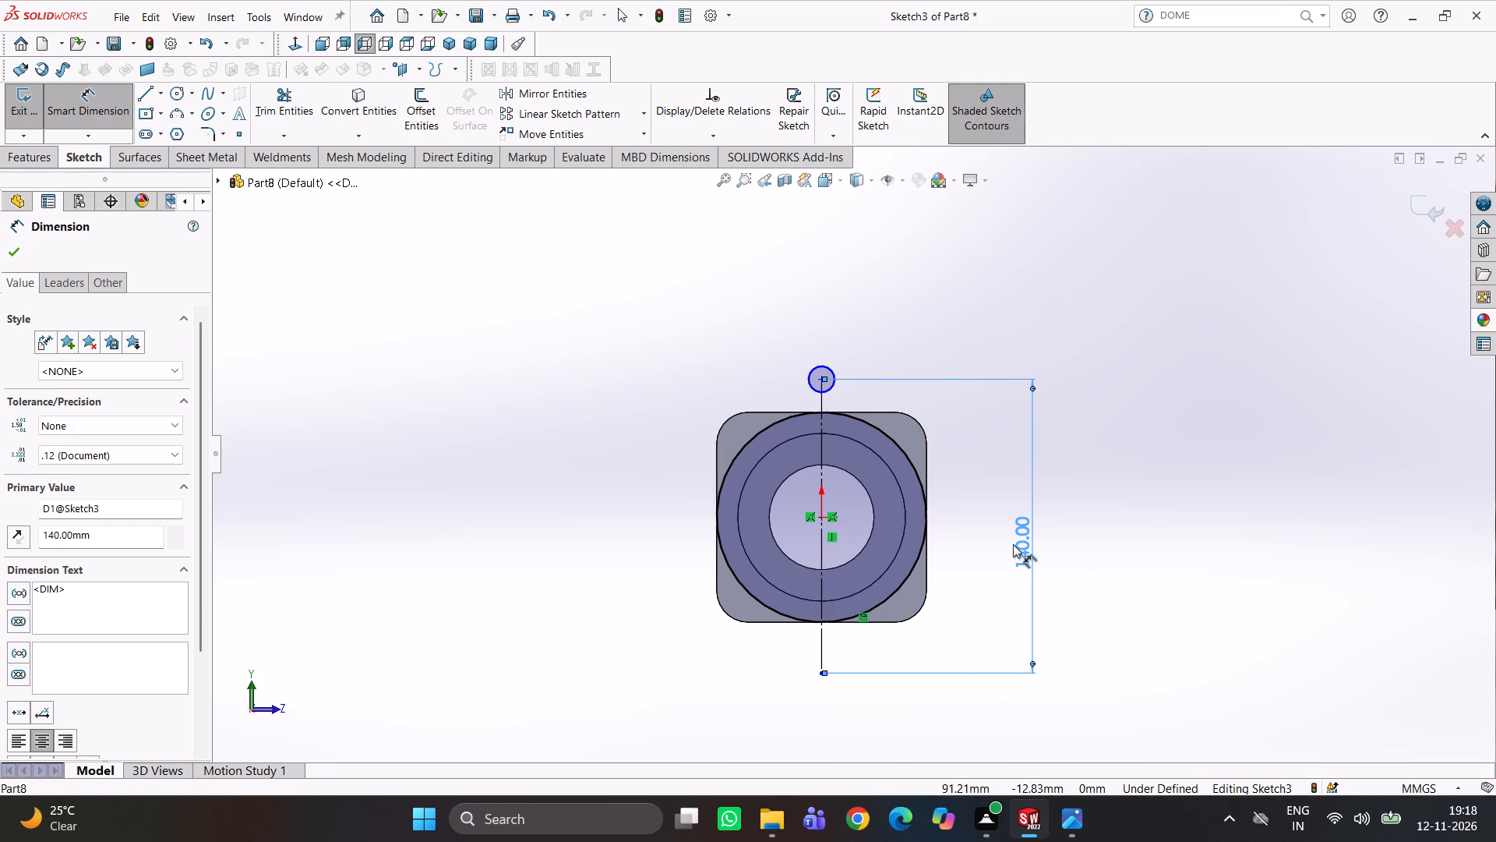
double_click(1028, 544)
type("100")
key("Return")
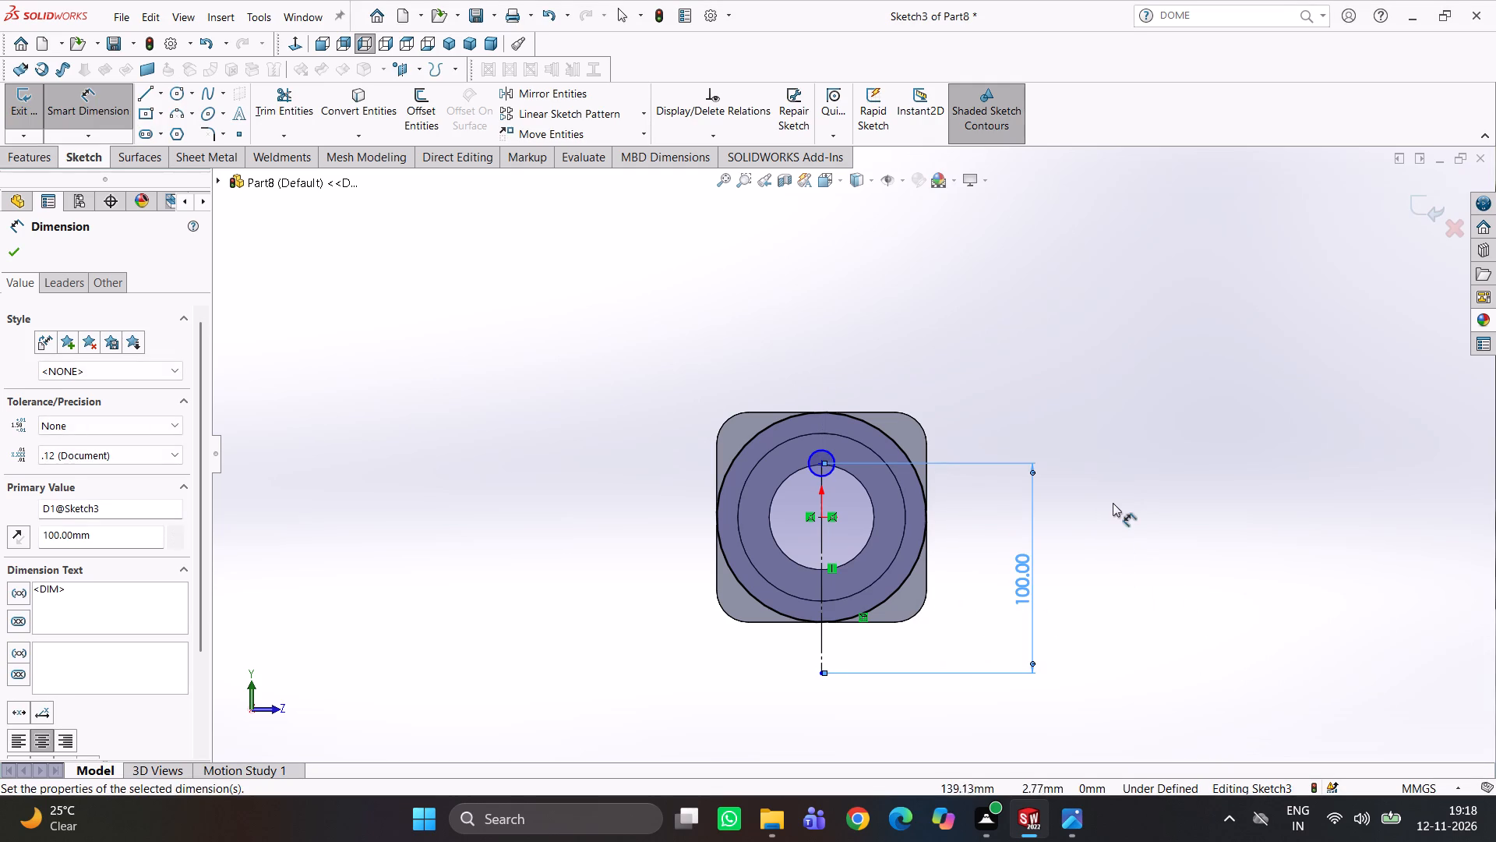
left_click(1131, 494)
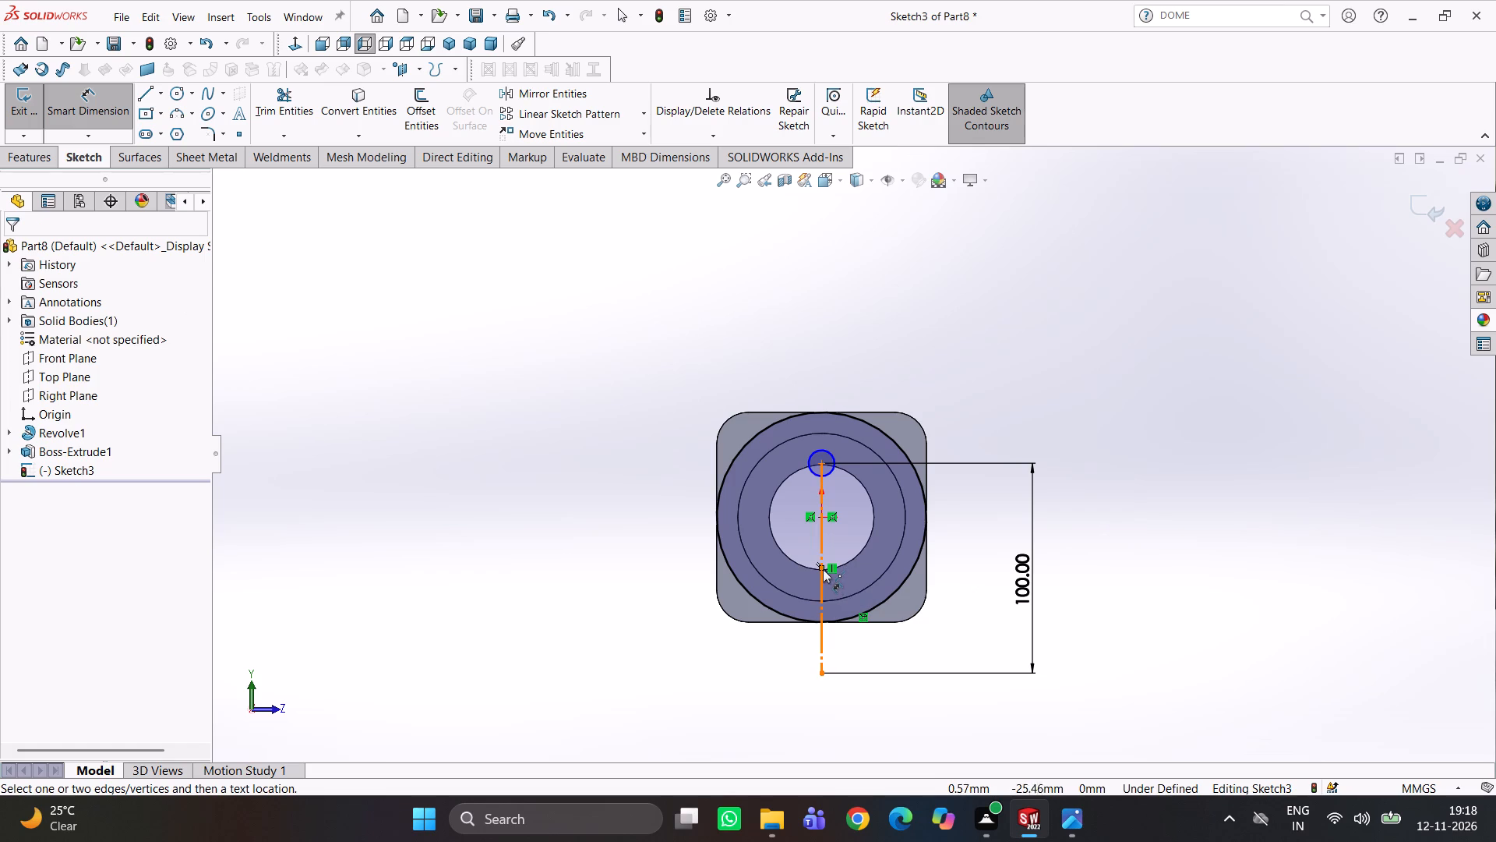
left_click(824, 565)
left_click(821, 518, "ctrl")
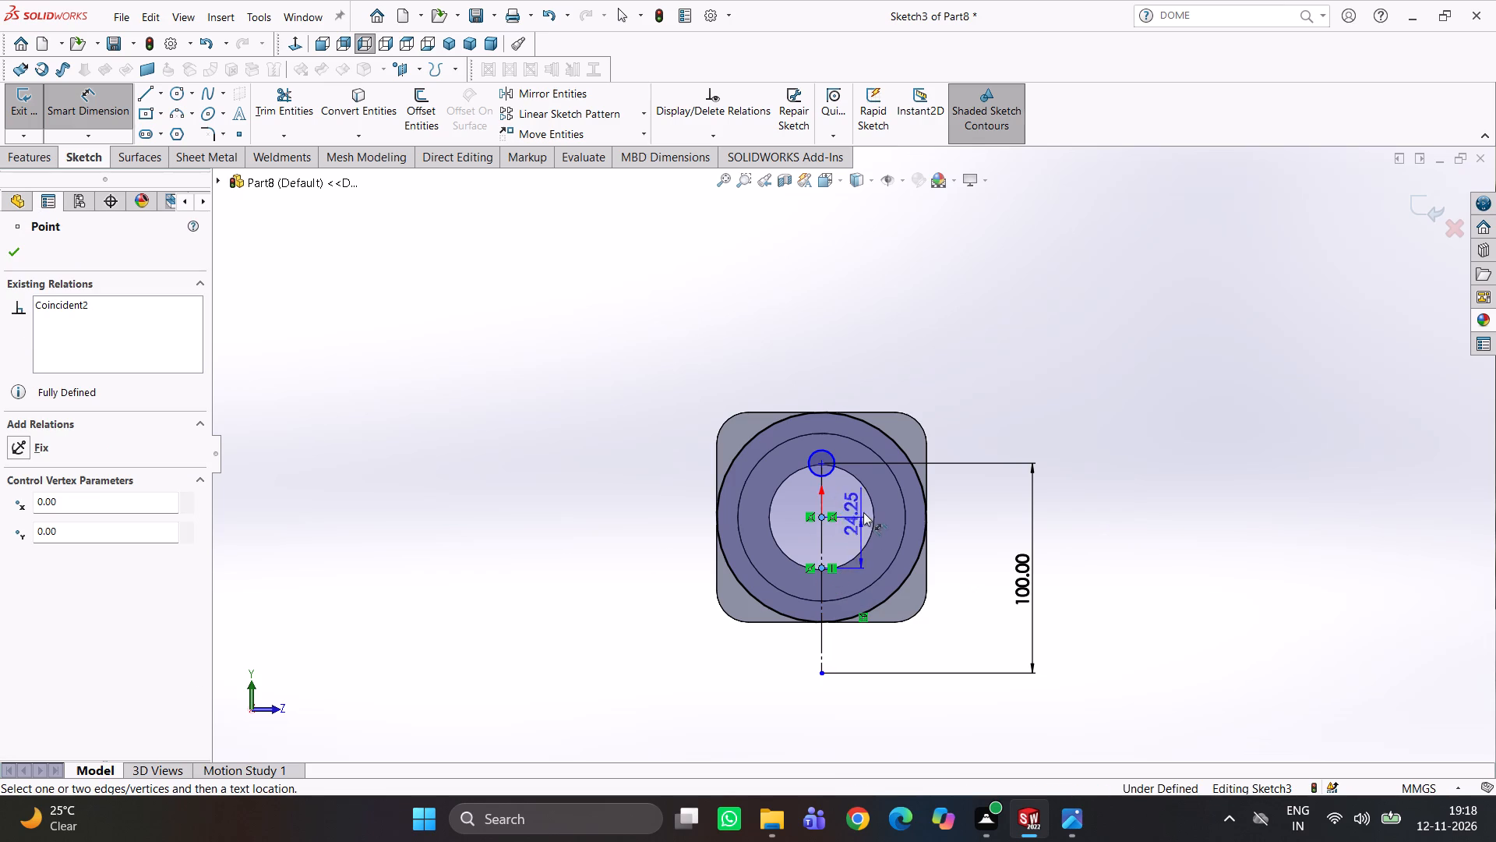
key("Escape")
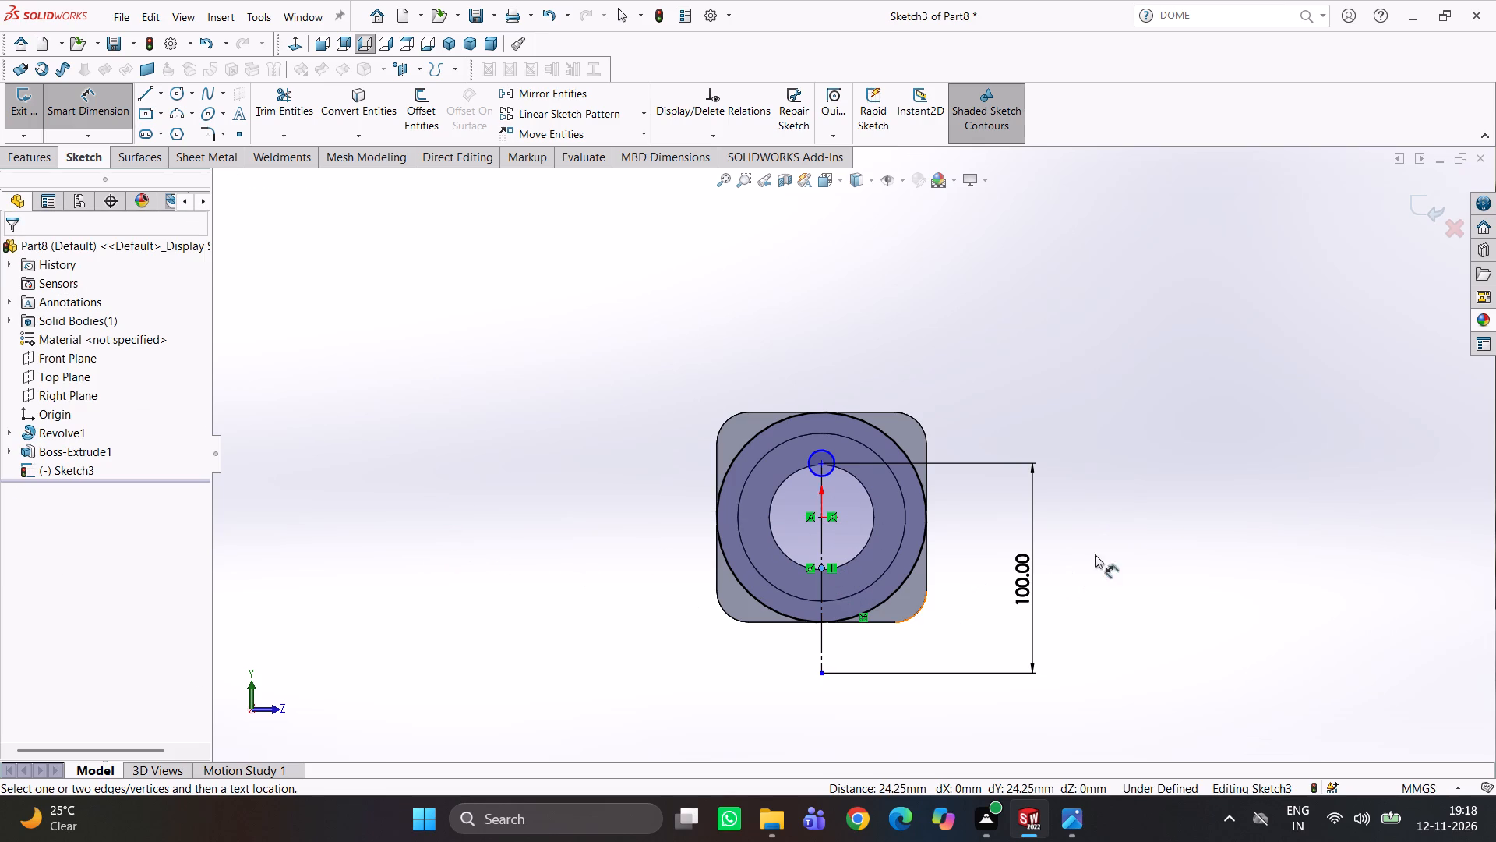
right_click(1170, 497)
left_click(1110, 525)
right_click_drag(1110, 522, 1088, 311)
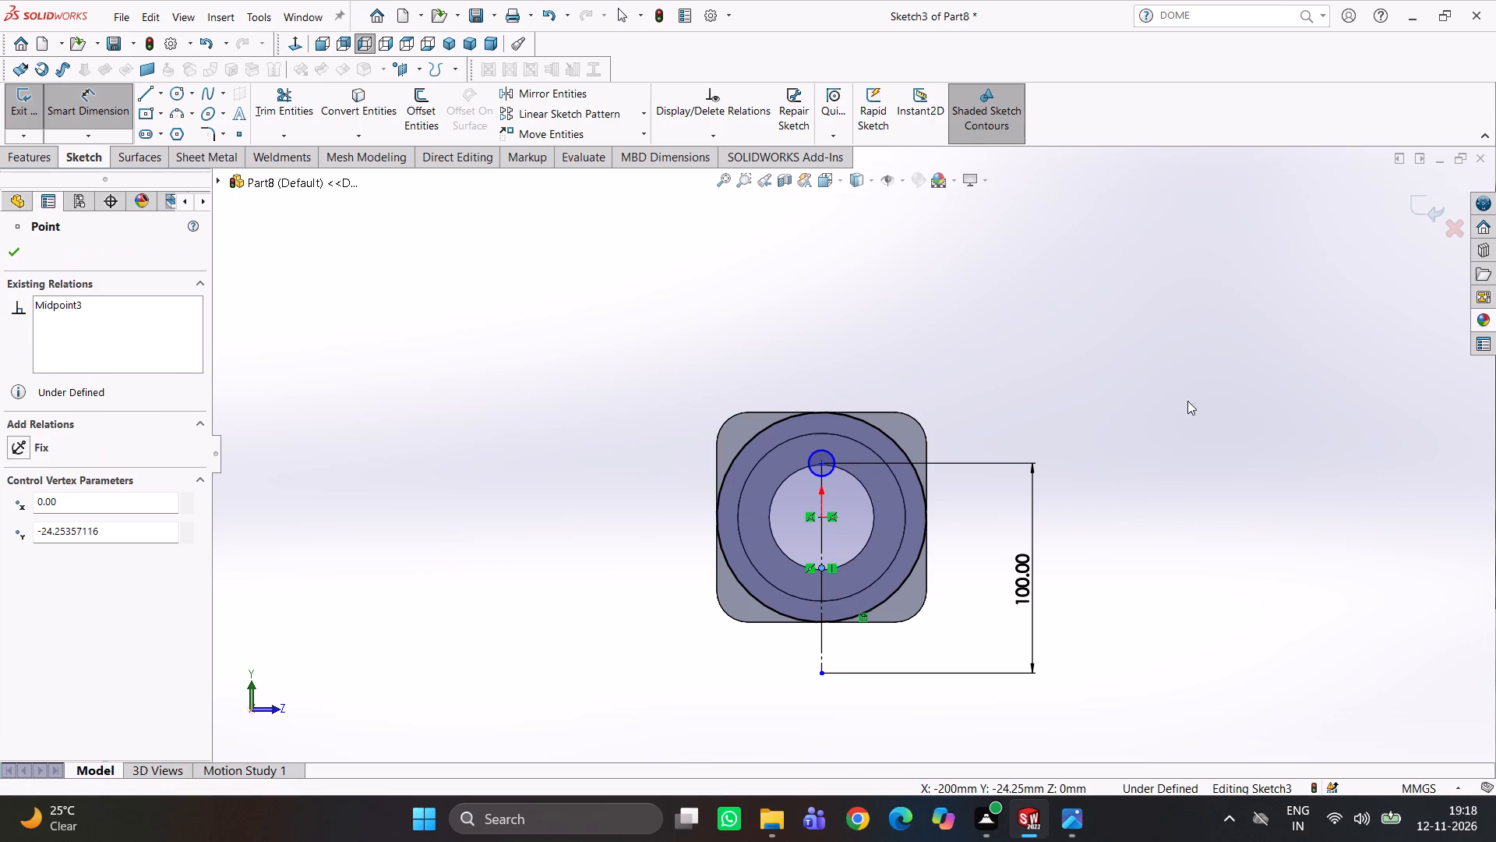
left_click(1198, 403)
Make the vertical construction line's midpoint coincident with the origin.
scroll(845, 529, "down", 2)
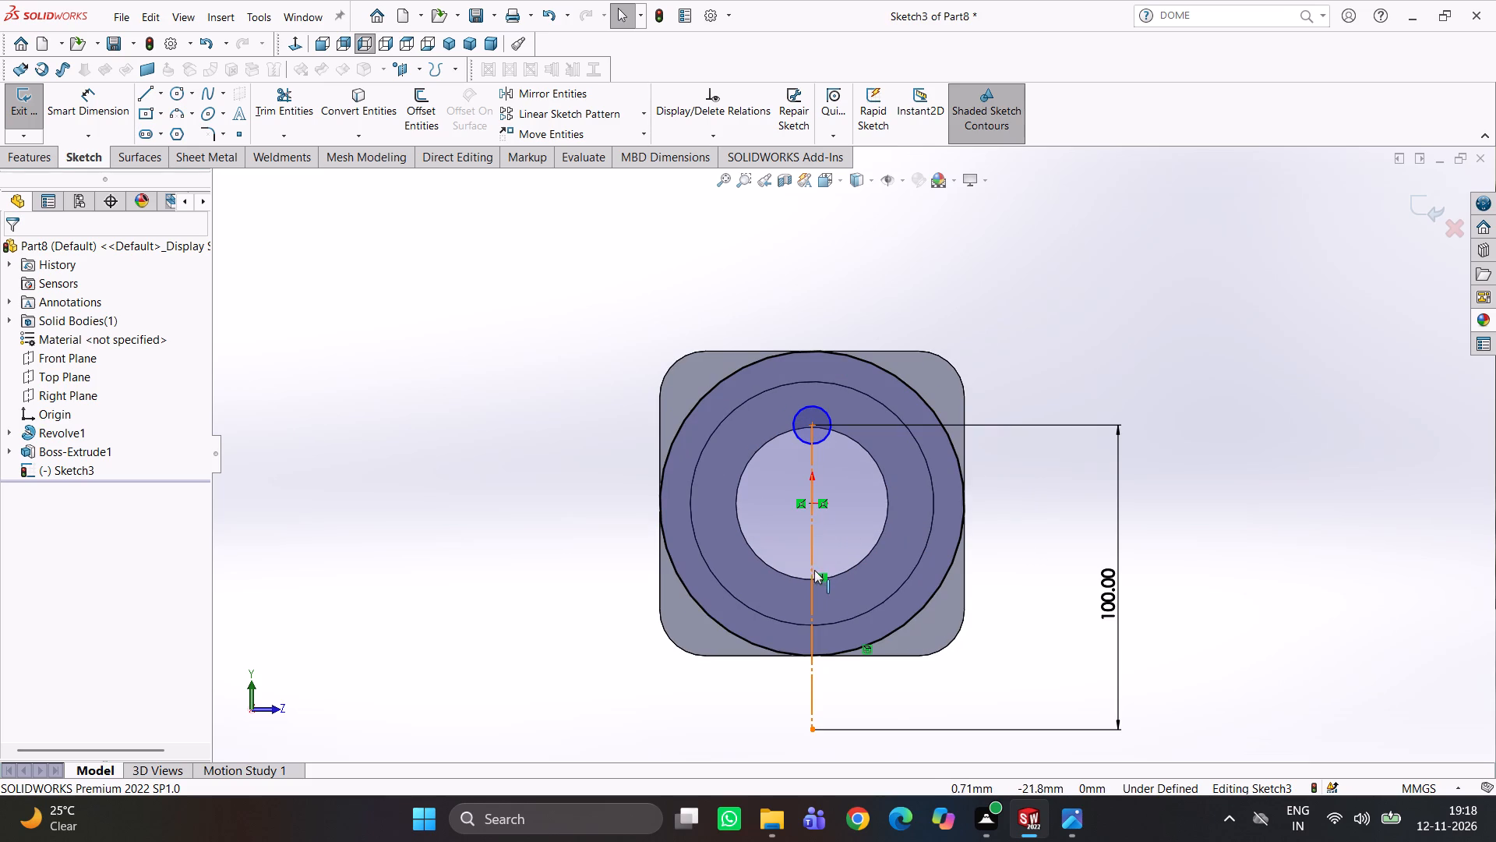
left_click(811, 575)
left_click(814, 506, "ctrl")
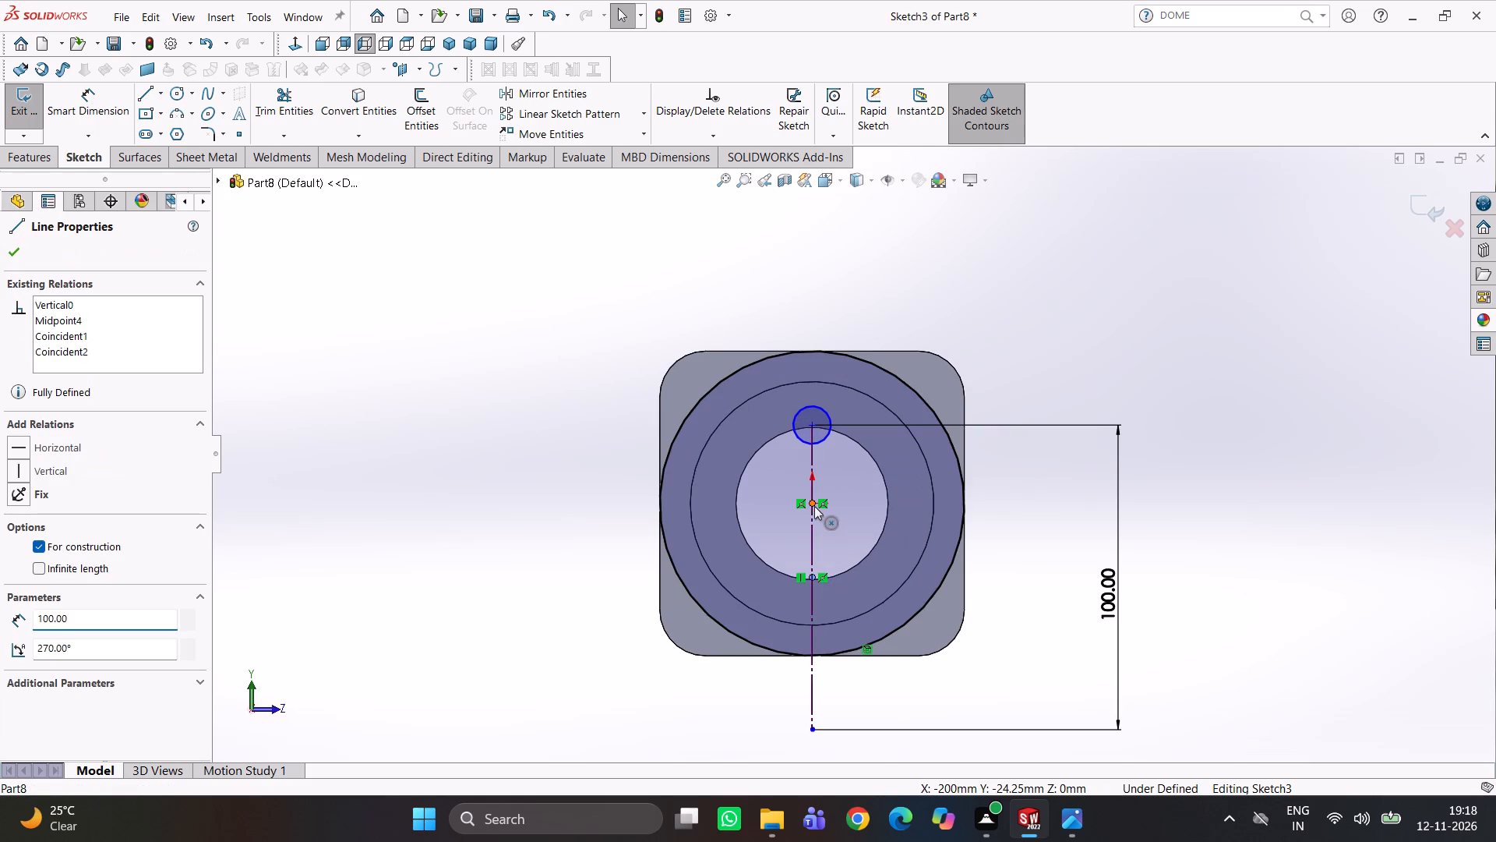
left_click(37, 577)
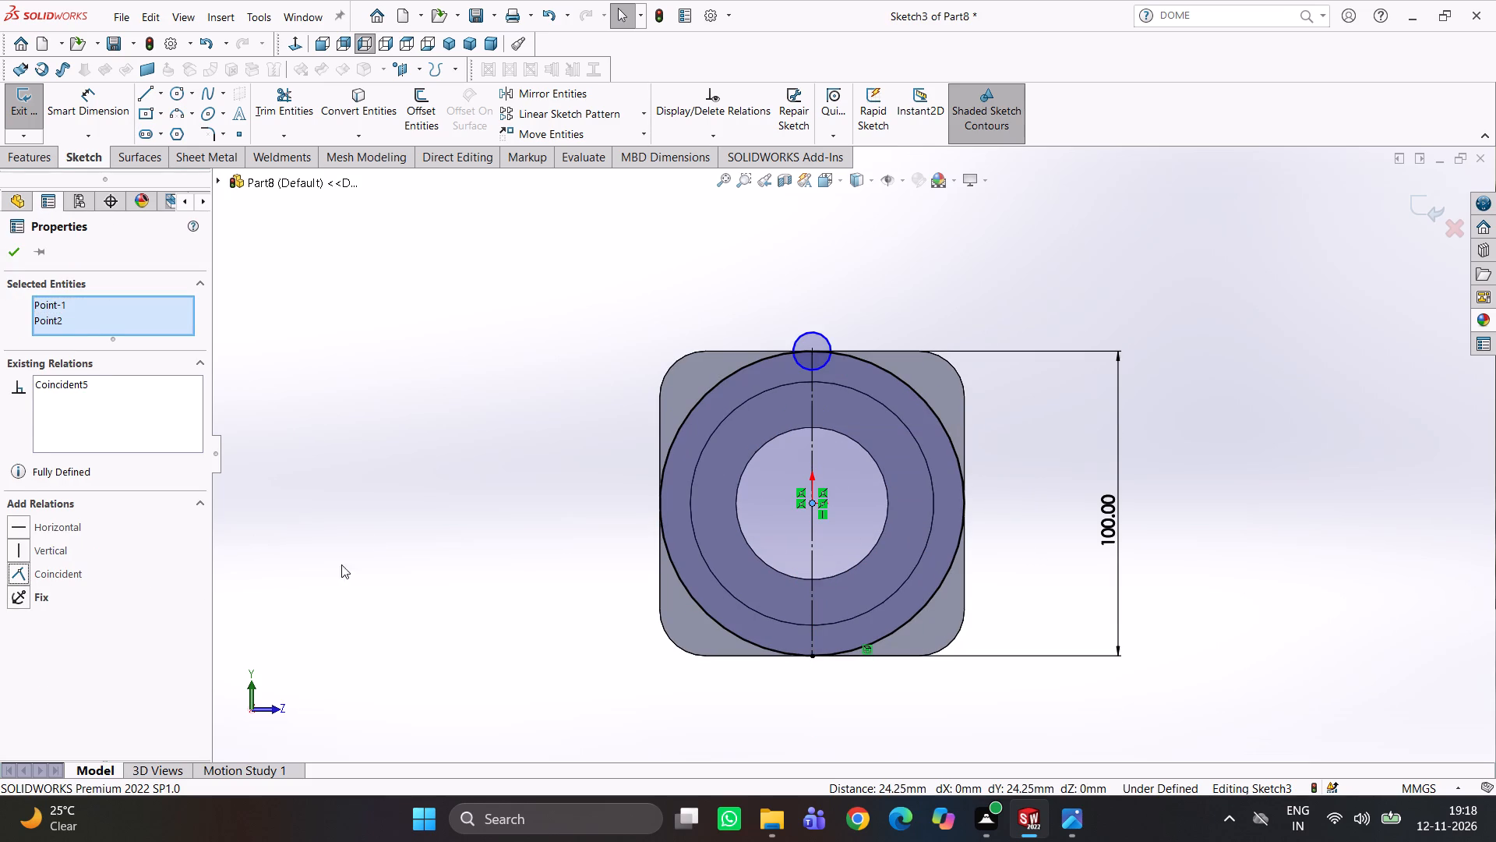
left_click(393, 561)
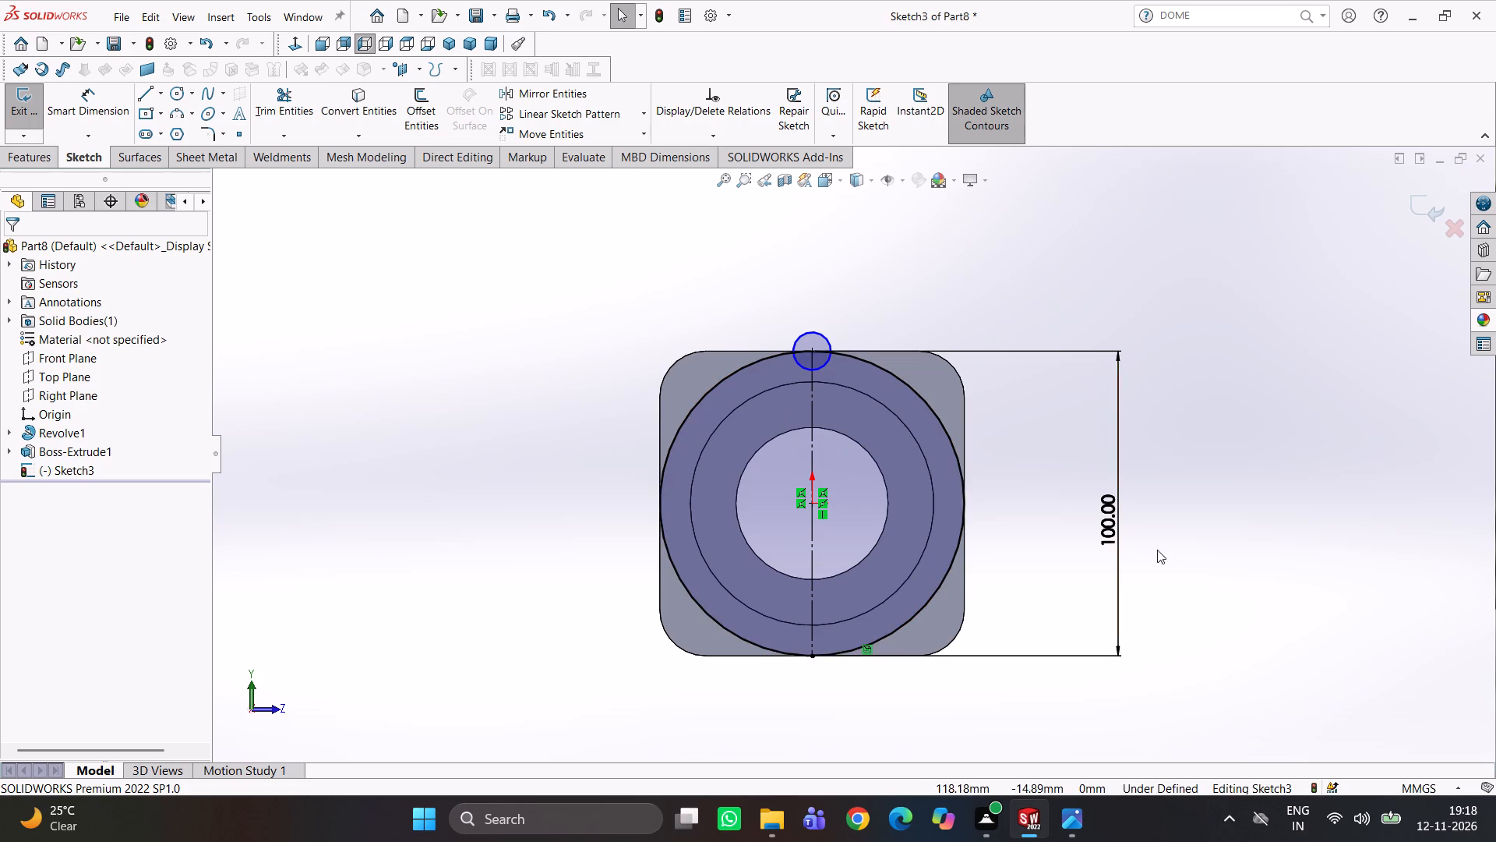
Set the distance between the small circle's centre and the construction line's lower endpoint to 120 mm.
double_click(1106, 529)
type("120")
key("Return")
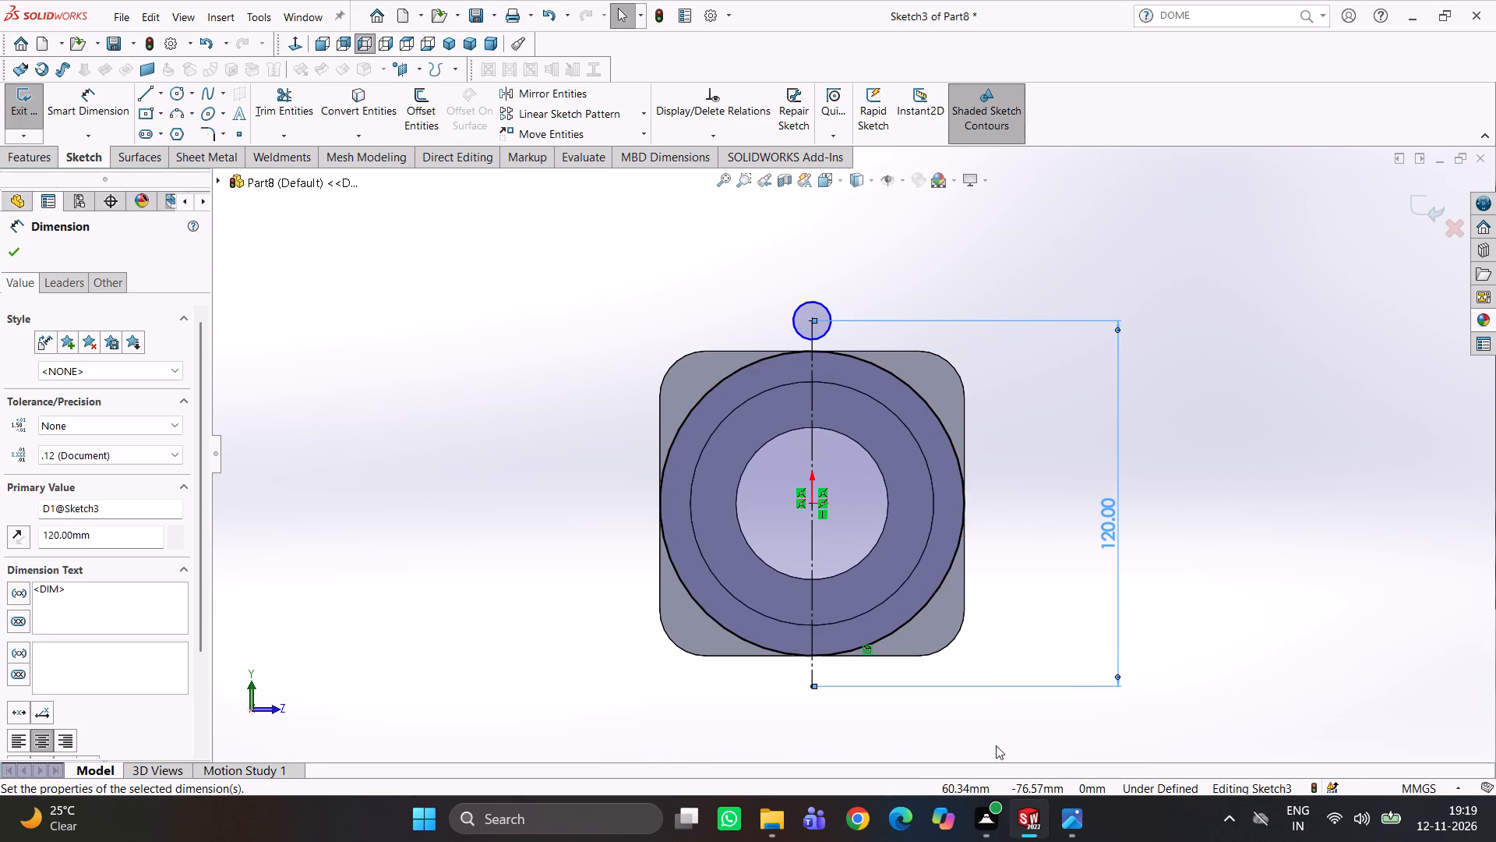
Dimension the small circle above the tube with a diameter of 15 mm.
right_click_drag(1172, 529, 1170, 370)
left_click(826, 309)
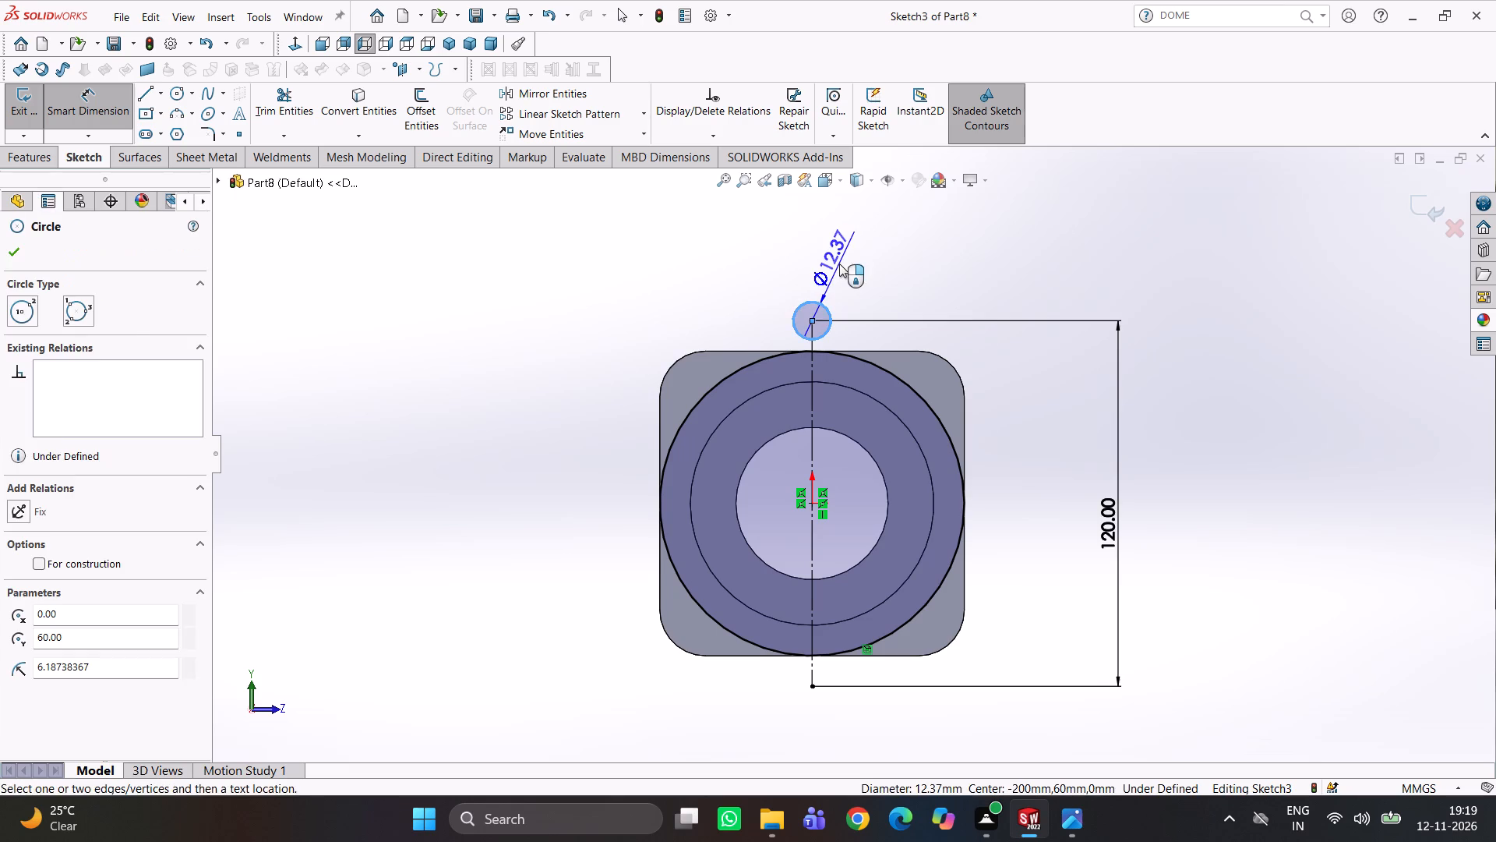
left_click(839, 264)
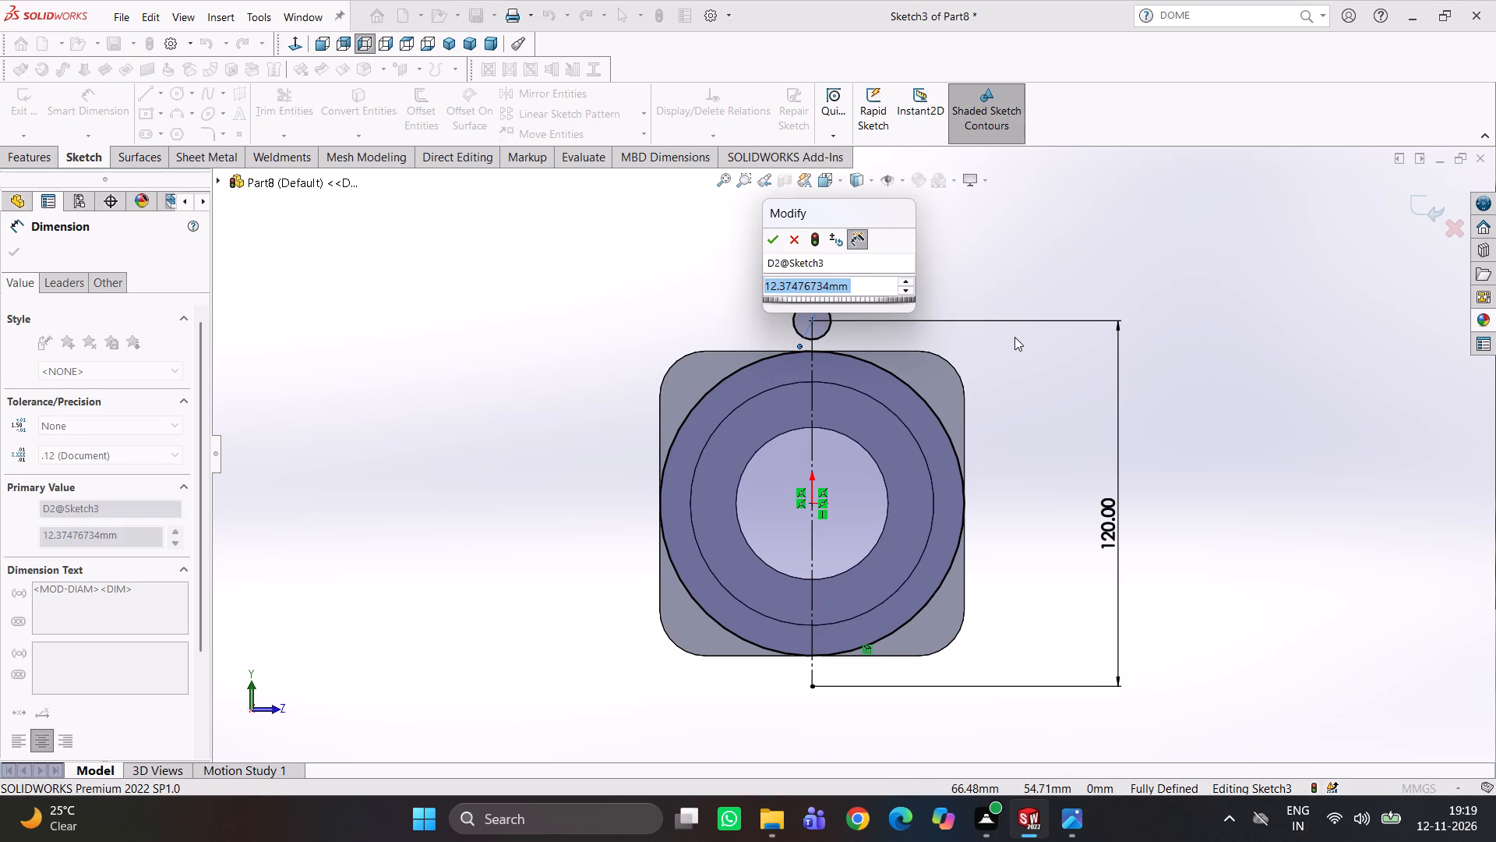
type("15")
key("Return")
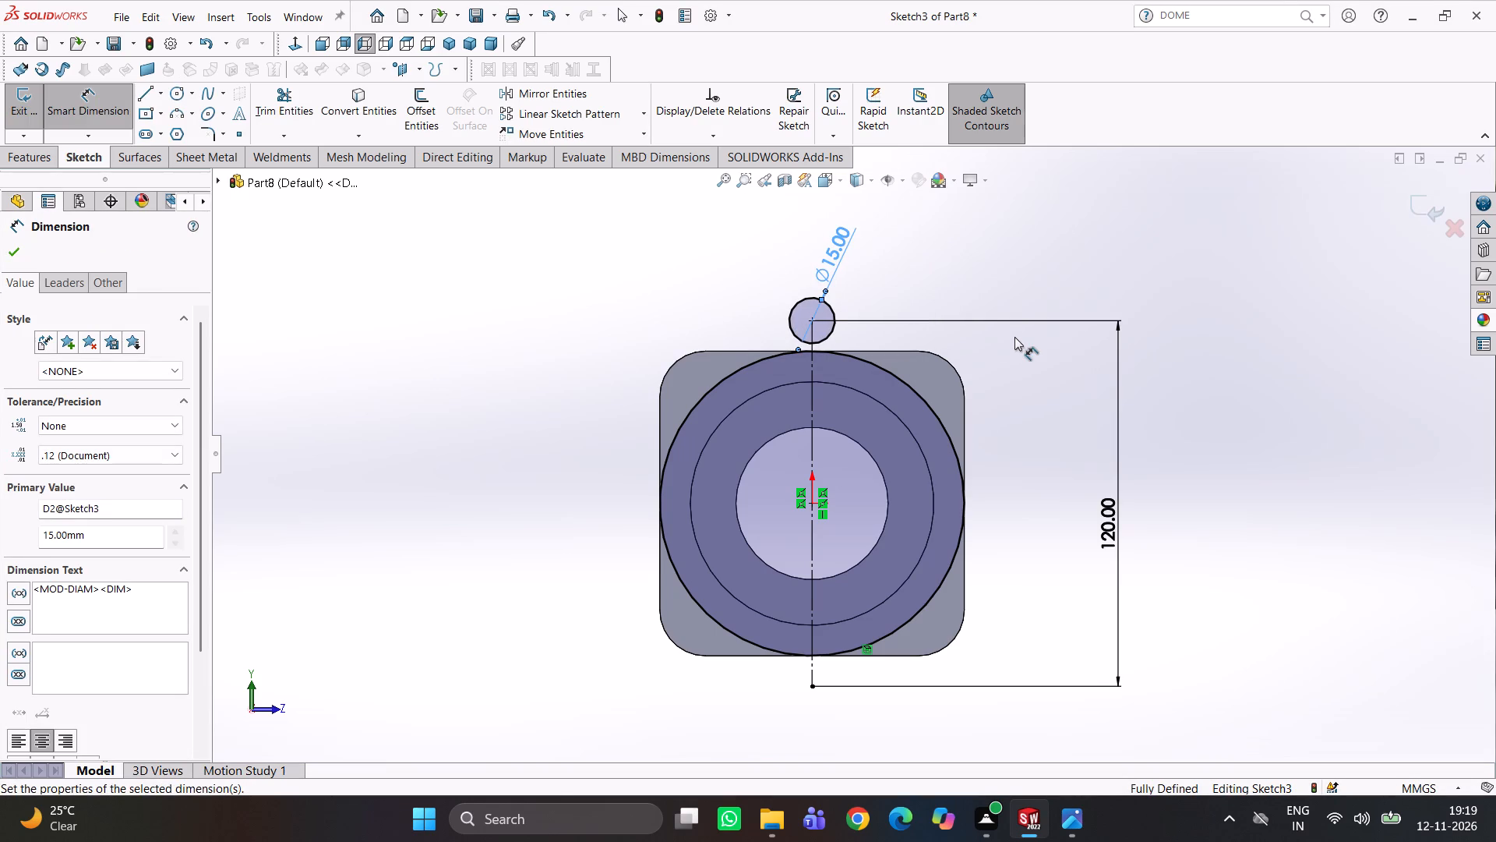
Set the distance between the small circle's centre and the construction line's lower endpoint to 130 mm.
double_click(1113, 515)
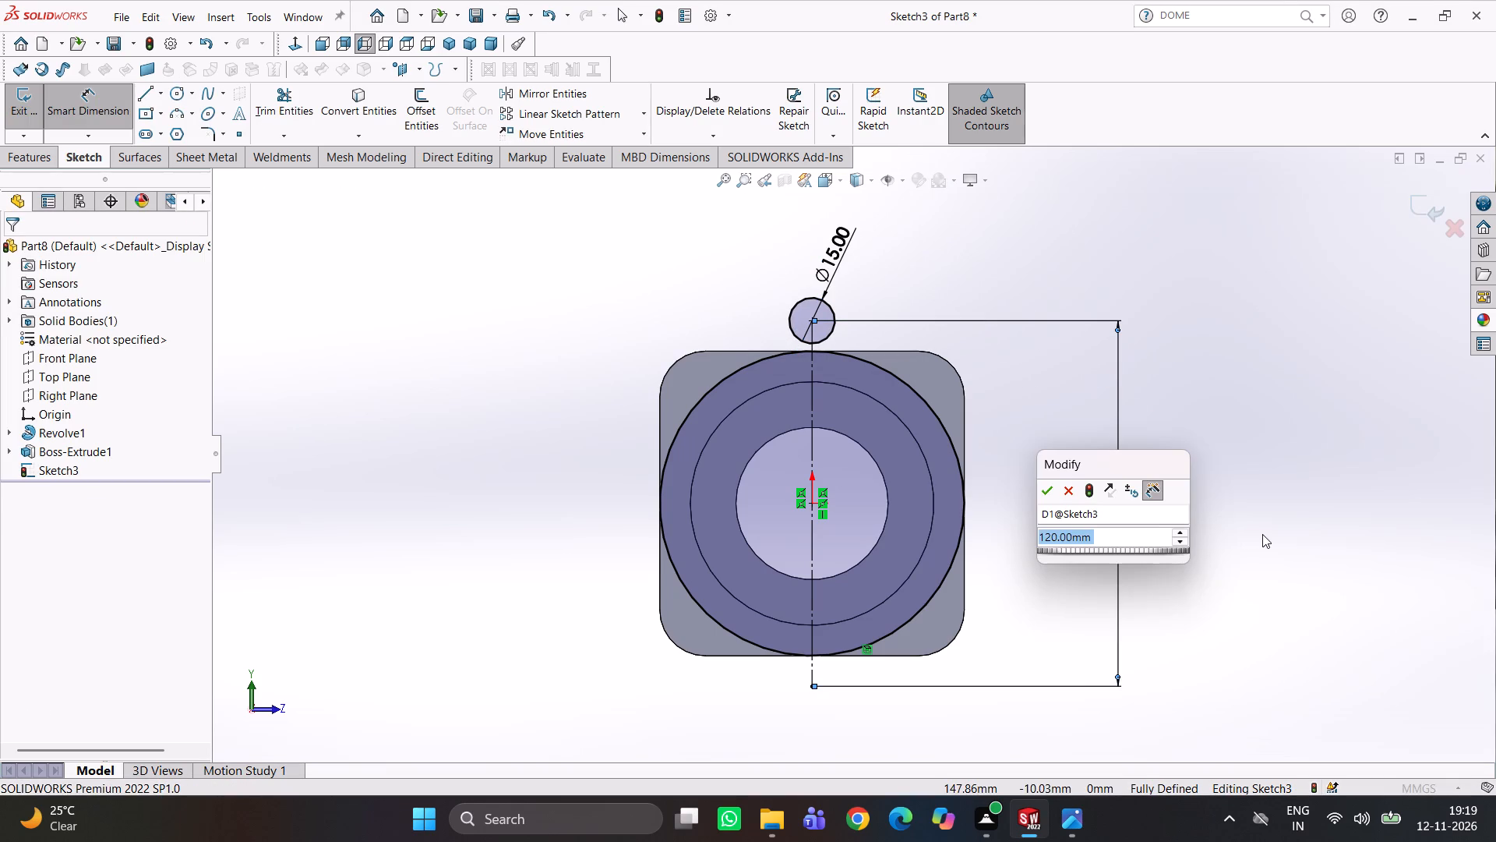
type("130")
key("Return")
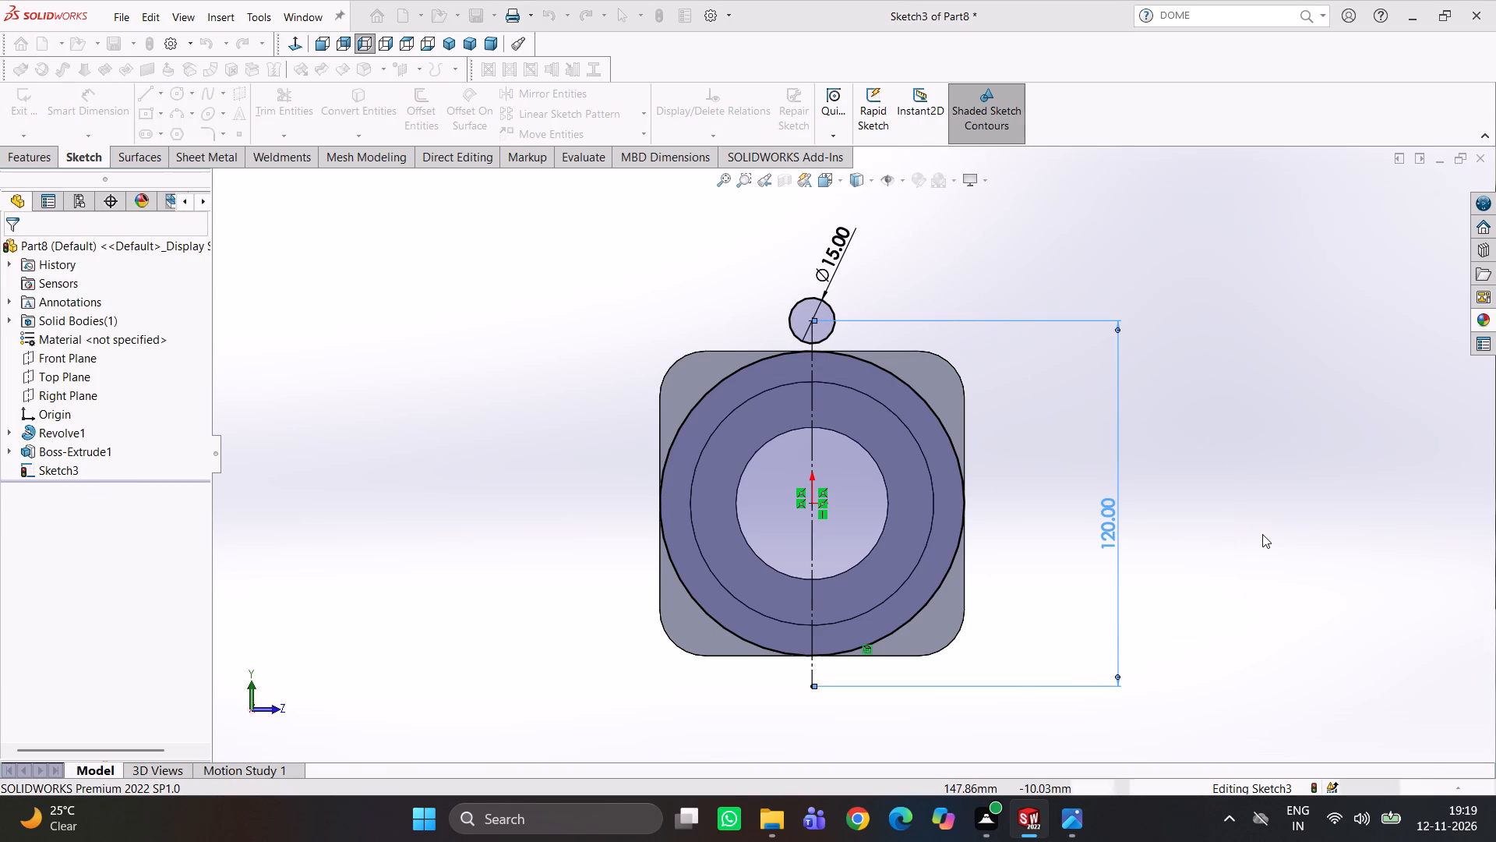
left_click(1266, 521)
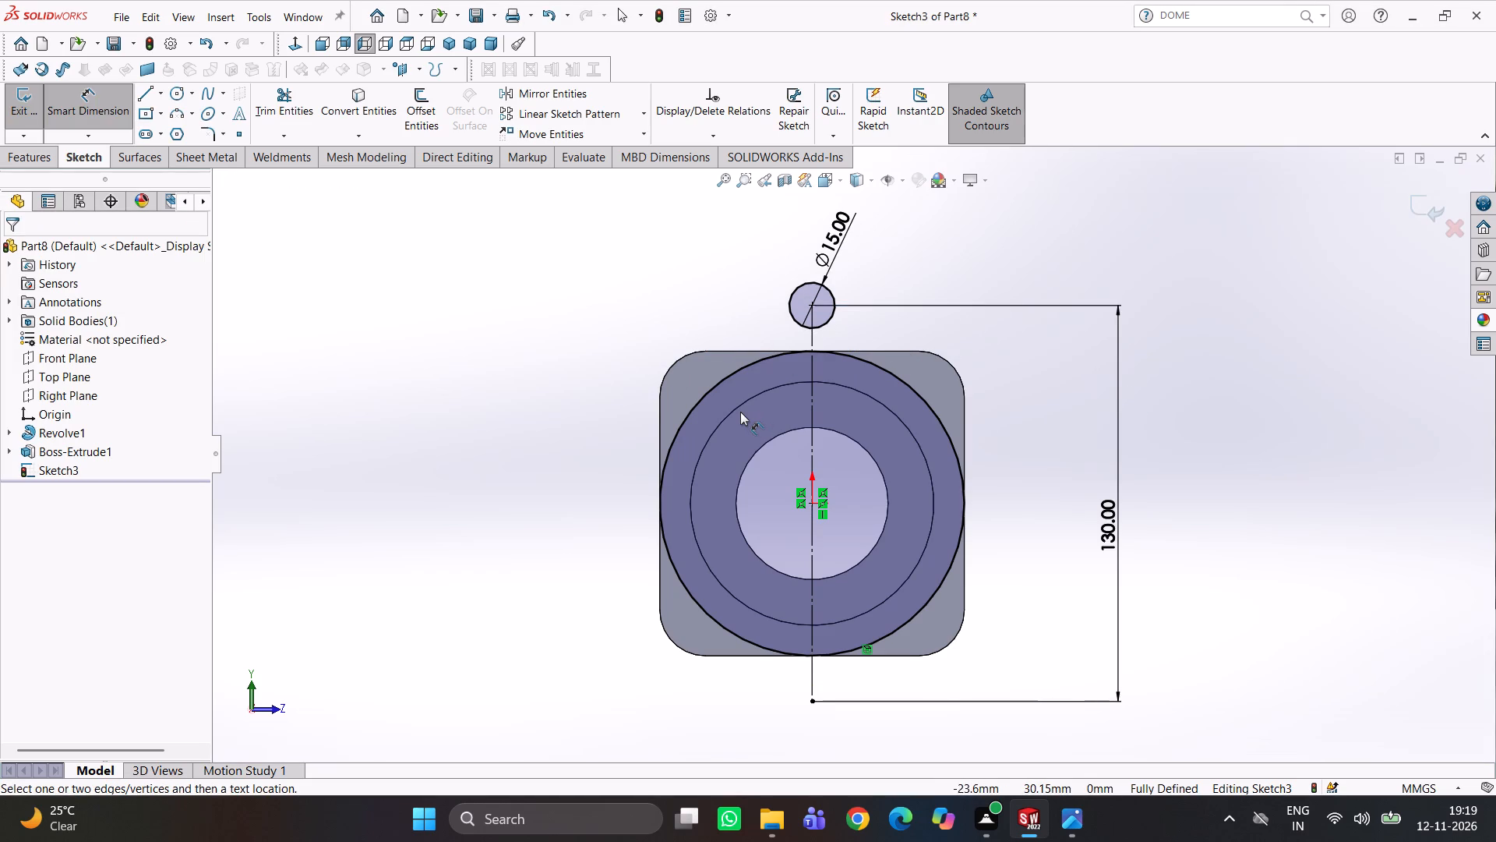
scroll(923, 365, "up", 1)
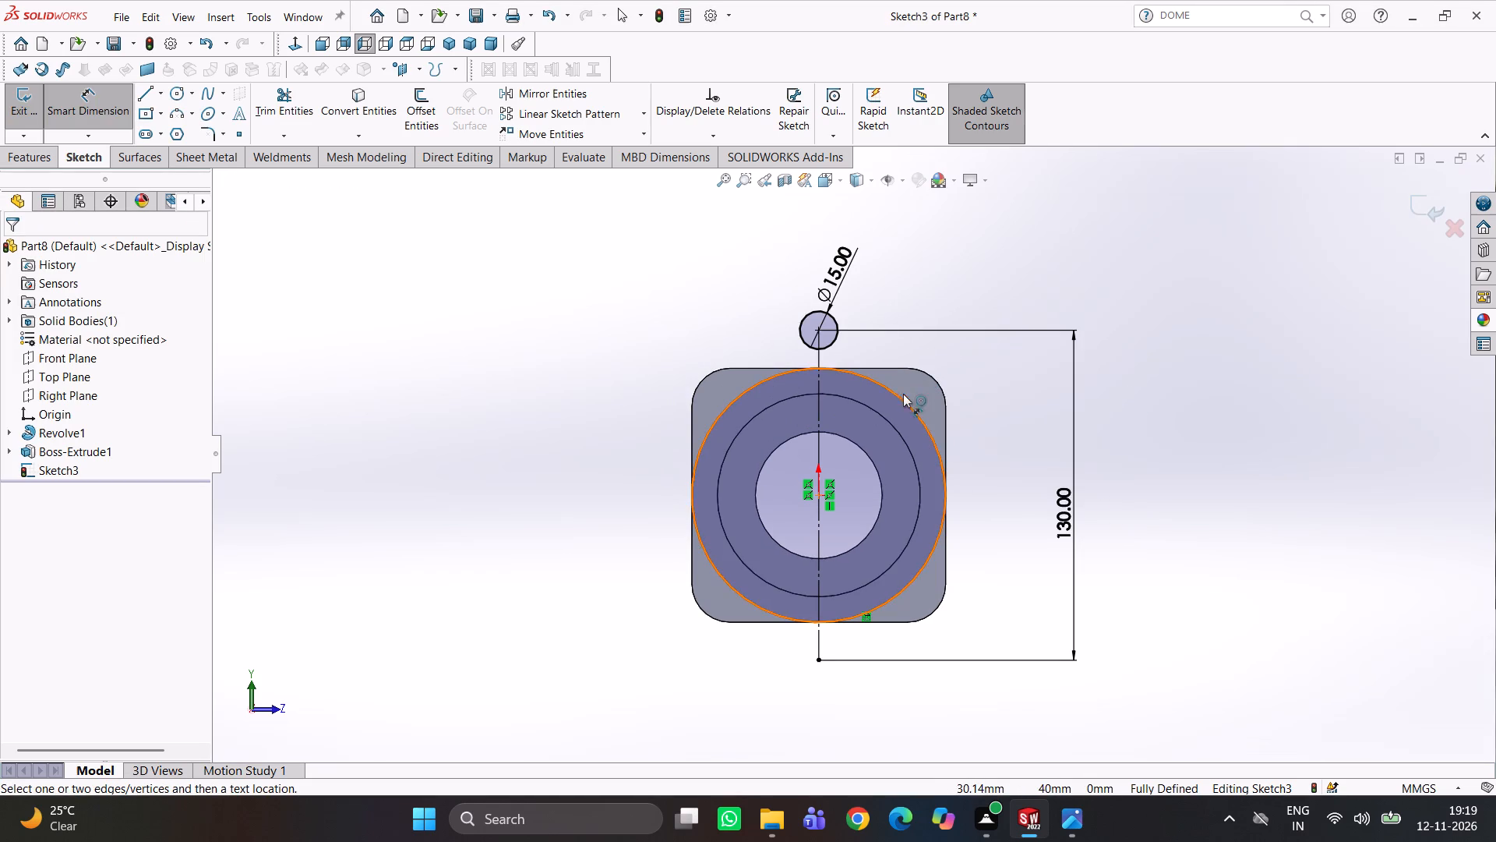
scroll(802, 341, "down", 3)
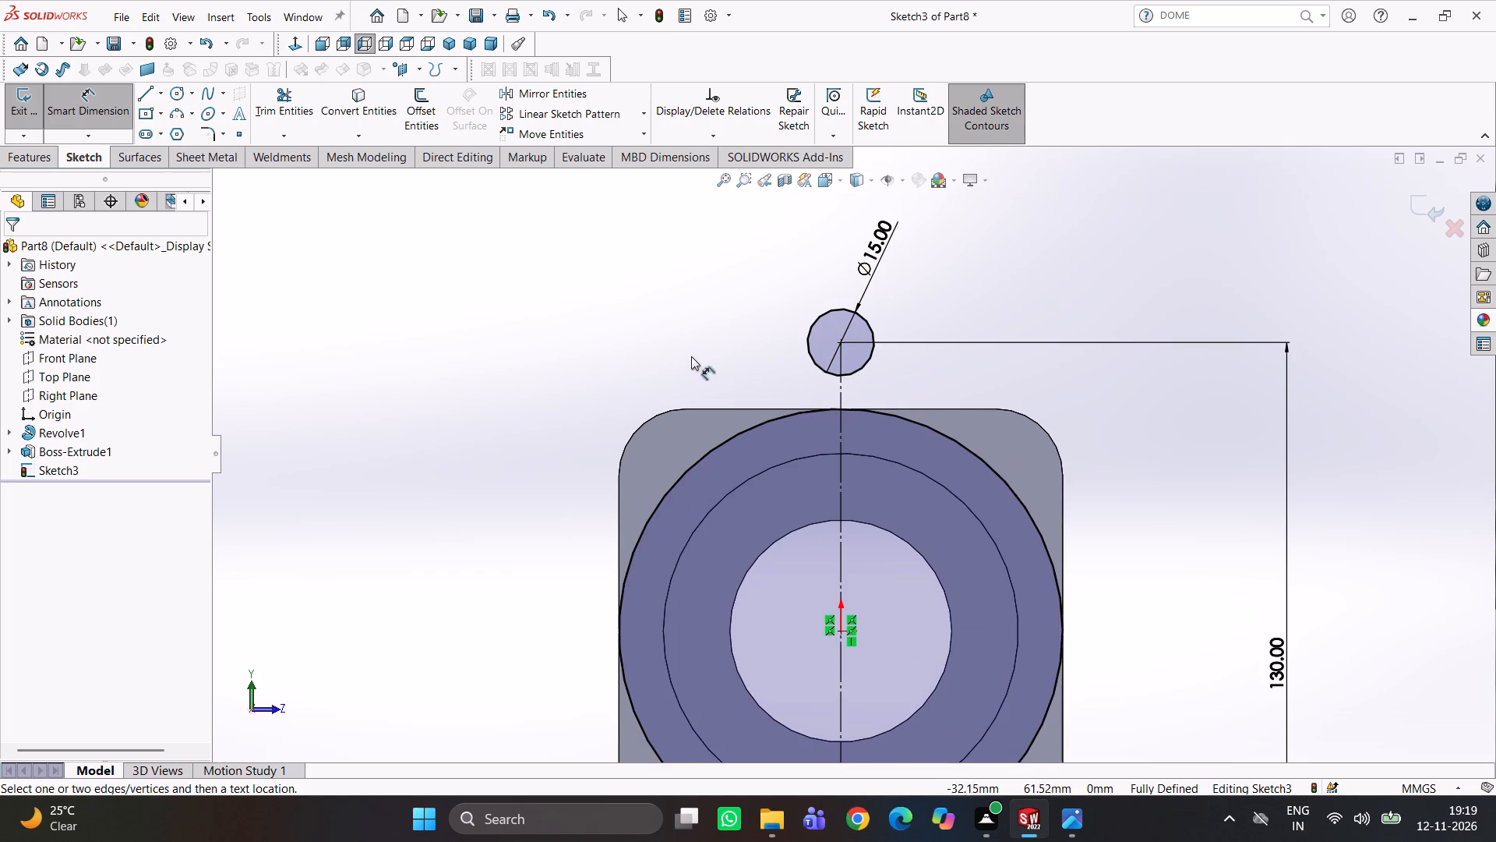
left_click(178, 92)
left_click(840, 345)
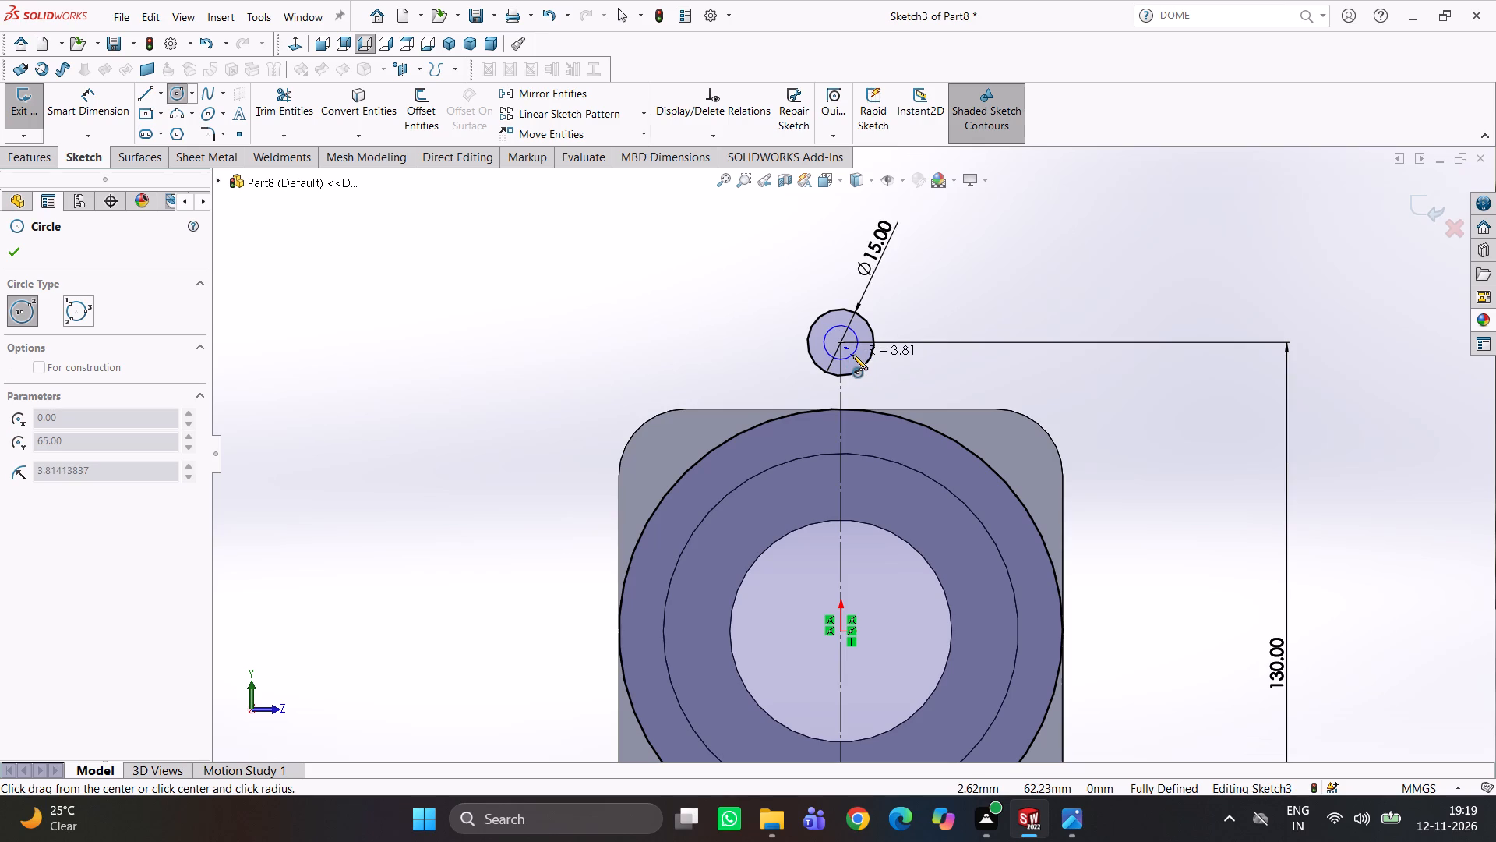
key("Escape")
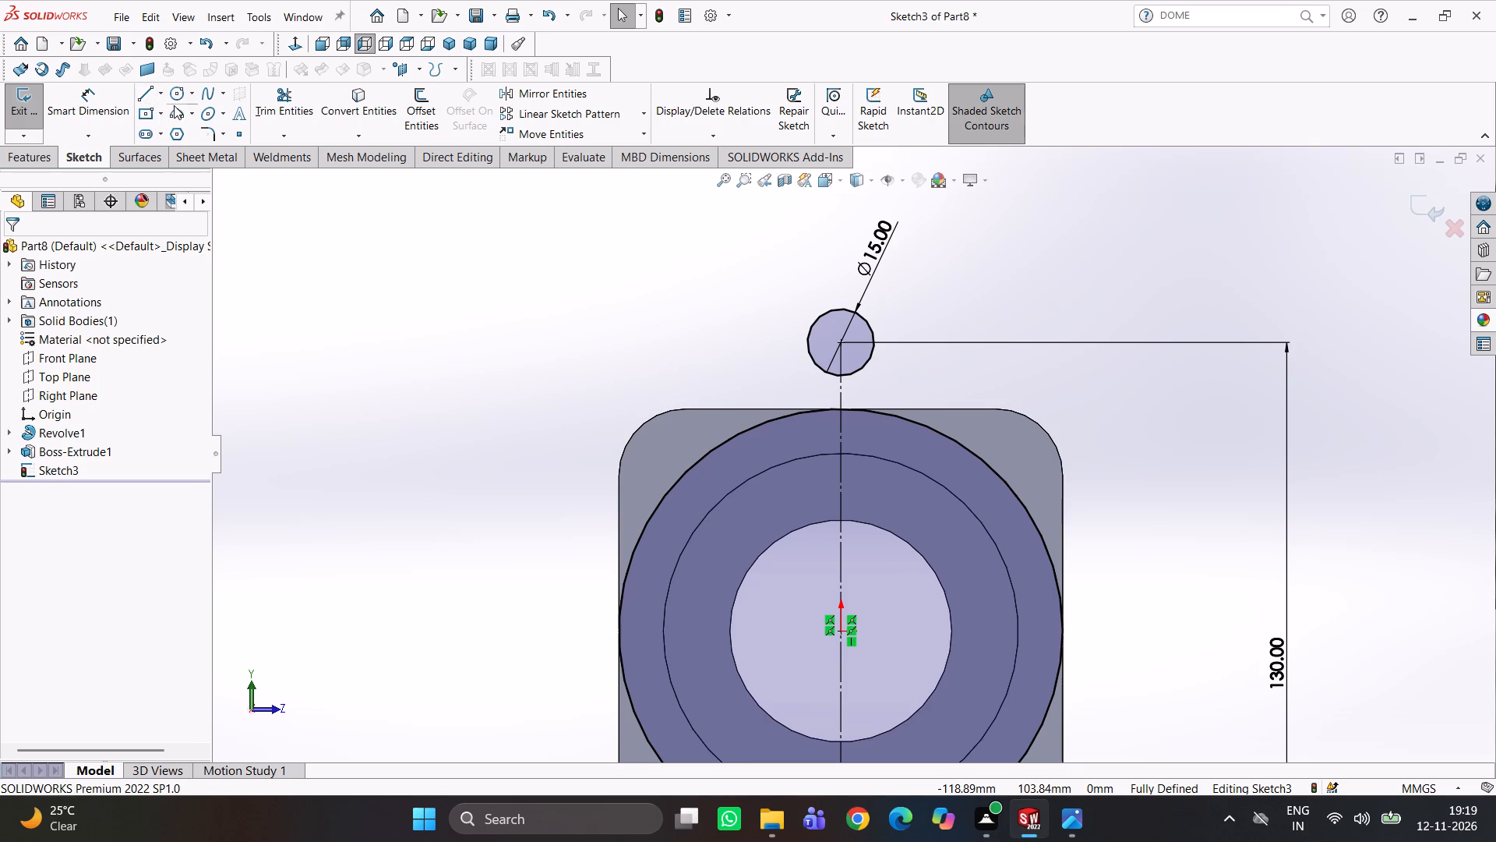
Sketch a vertical line about 15.6 mm long from the 15 mm circle's left side down to the tube's outer circle.
left_click(139, 88)
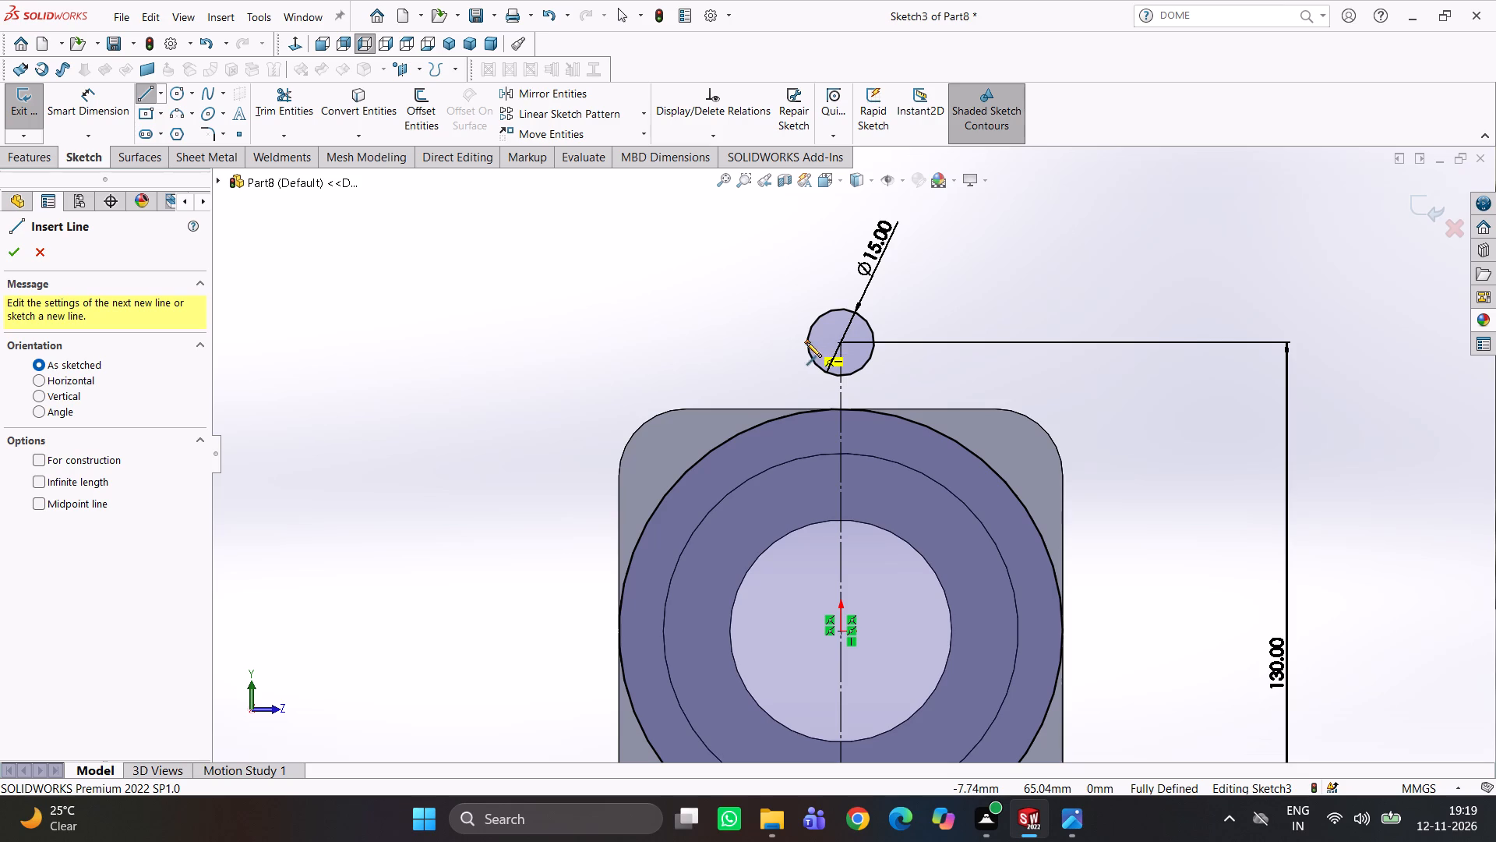
left_click(806, 342)
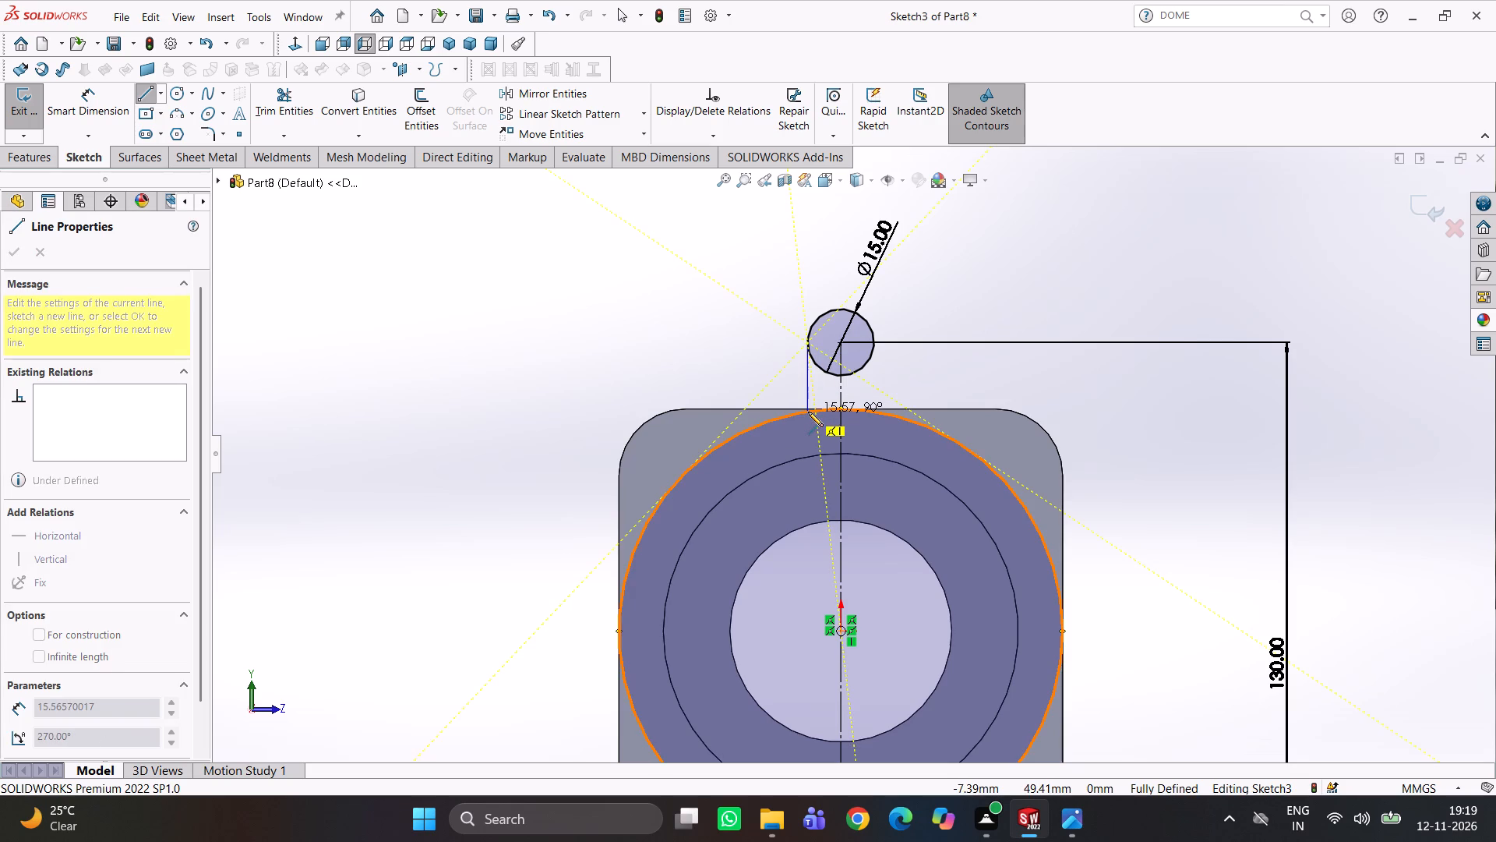
left_click(808, 412)
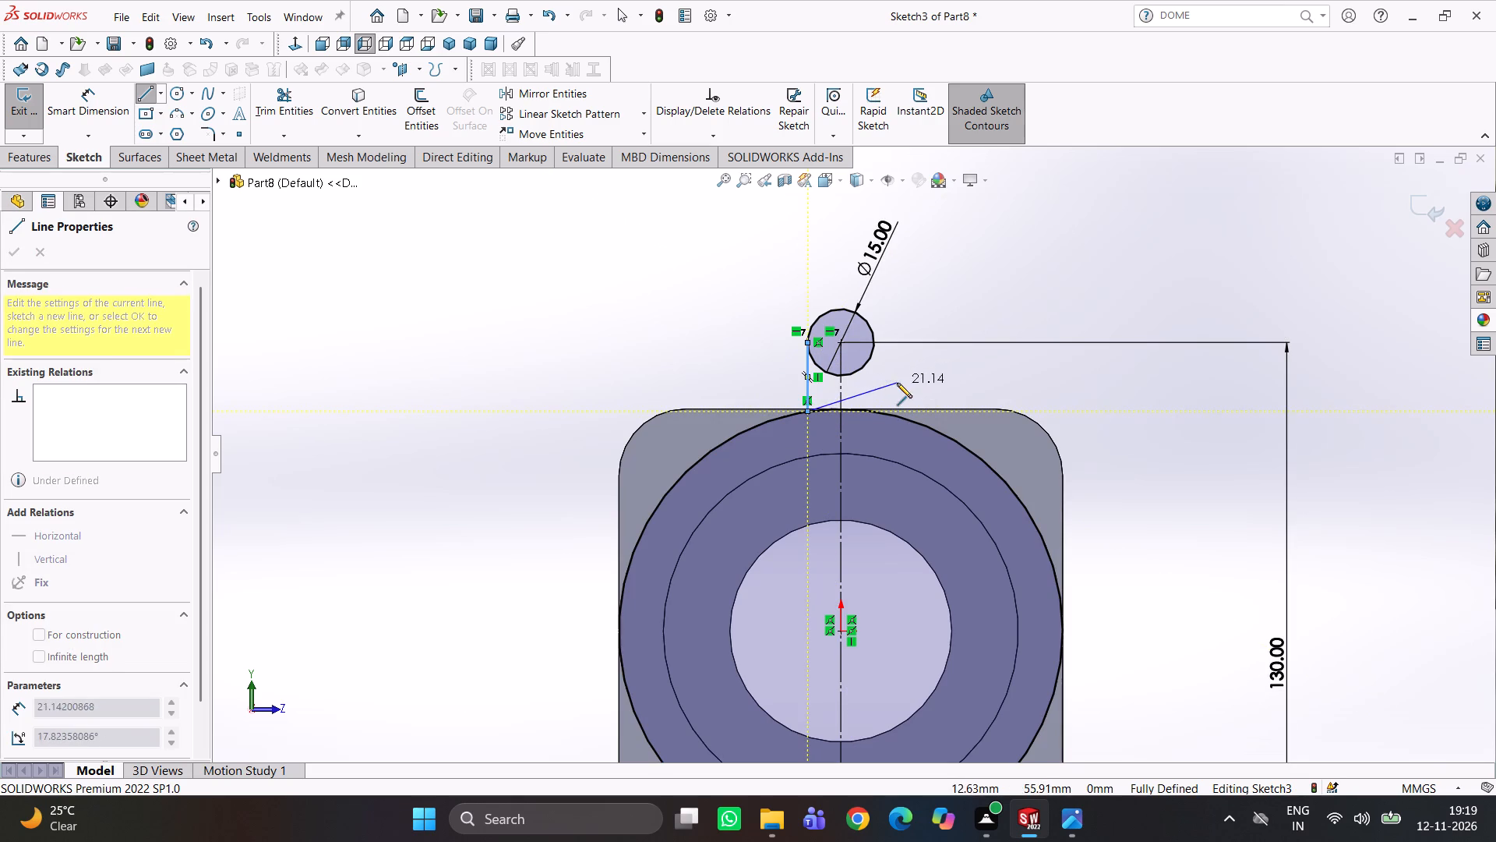
key("Escape")
Mirror the short vertical line about the vertical construction line to form the lobe's other side.
left_click(807, 388)
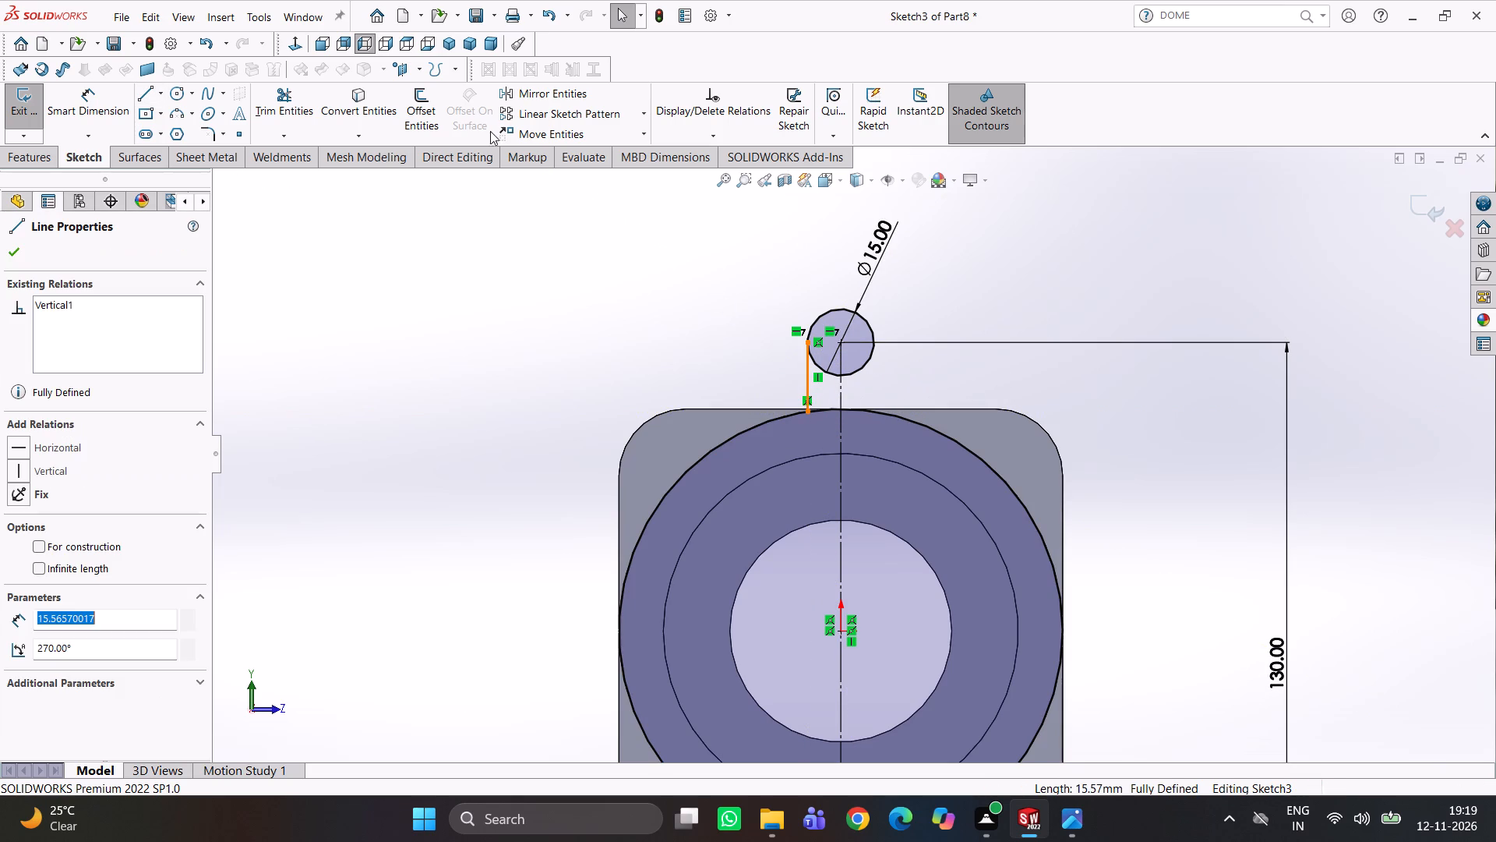
left_click(568, 84)
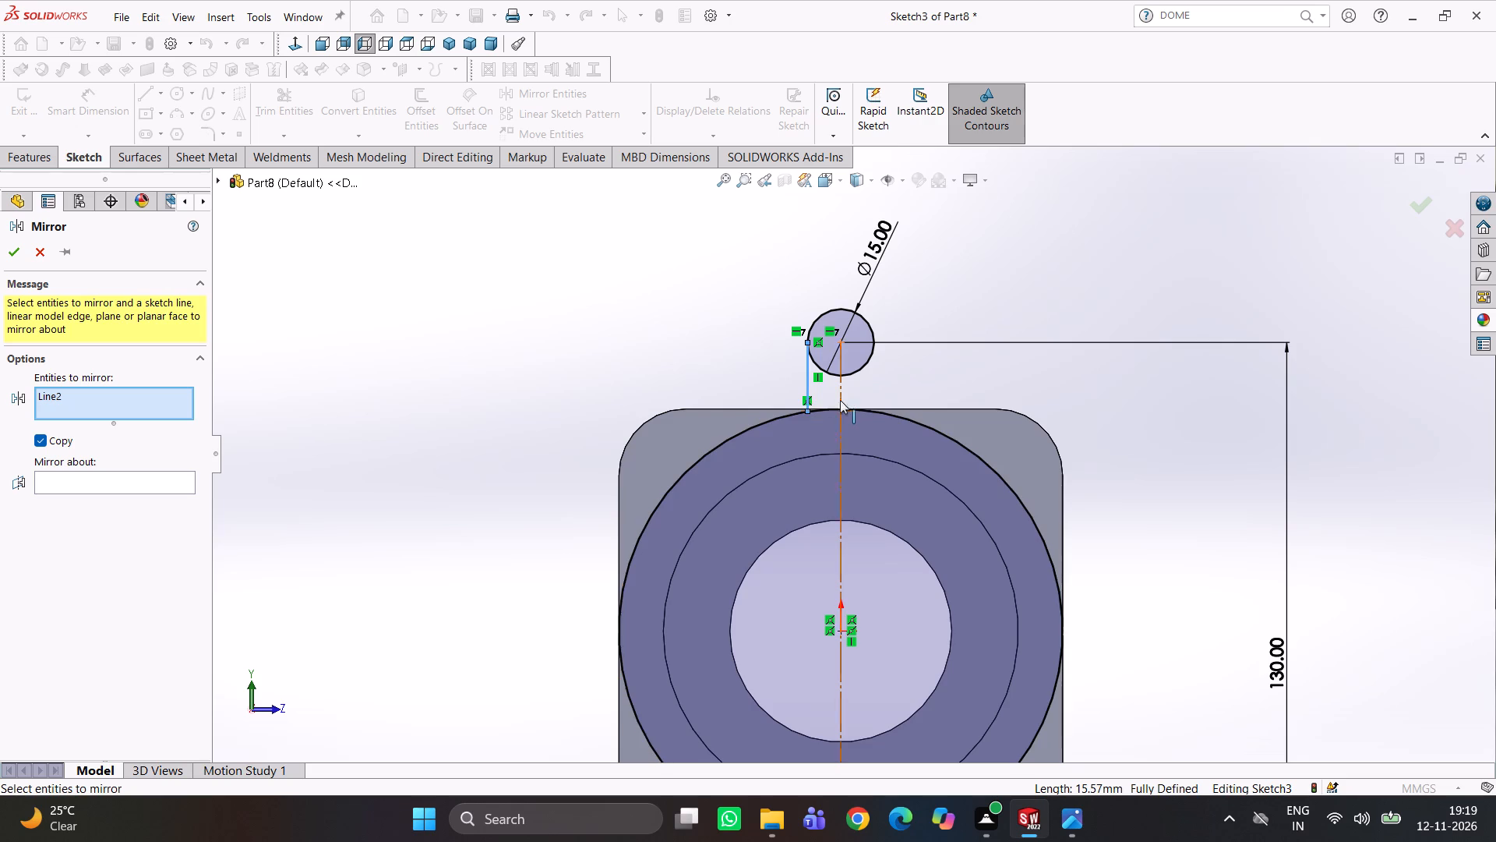
left_click(185, 481)
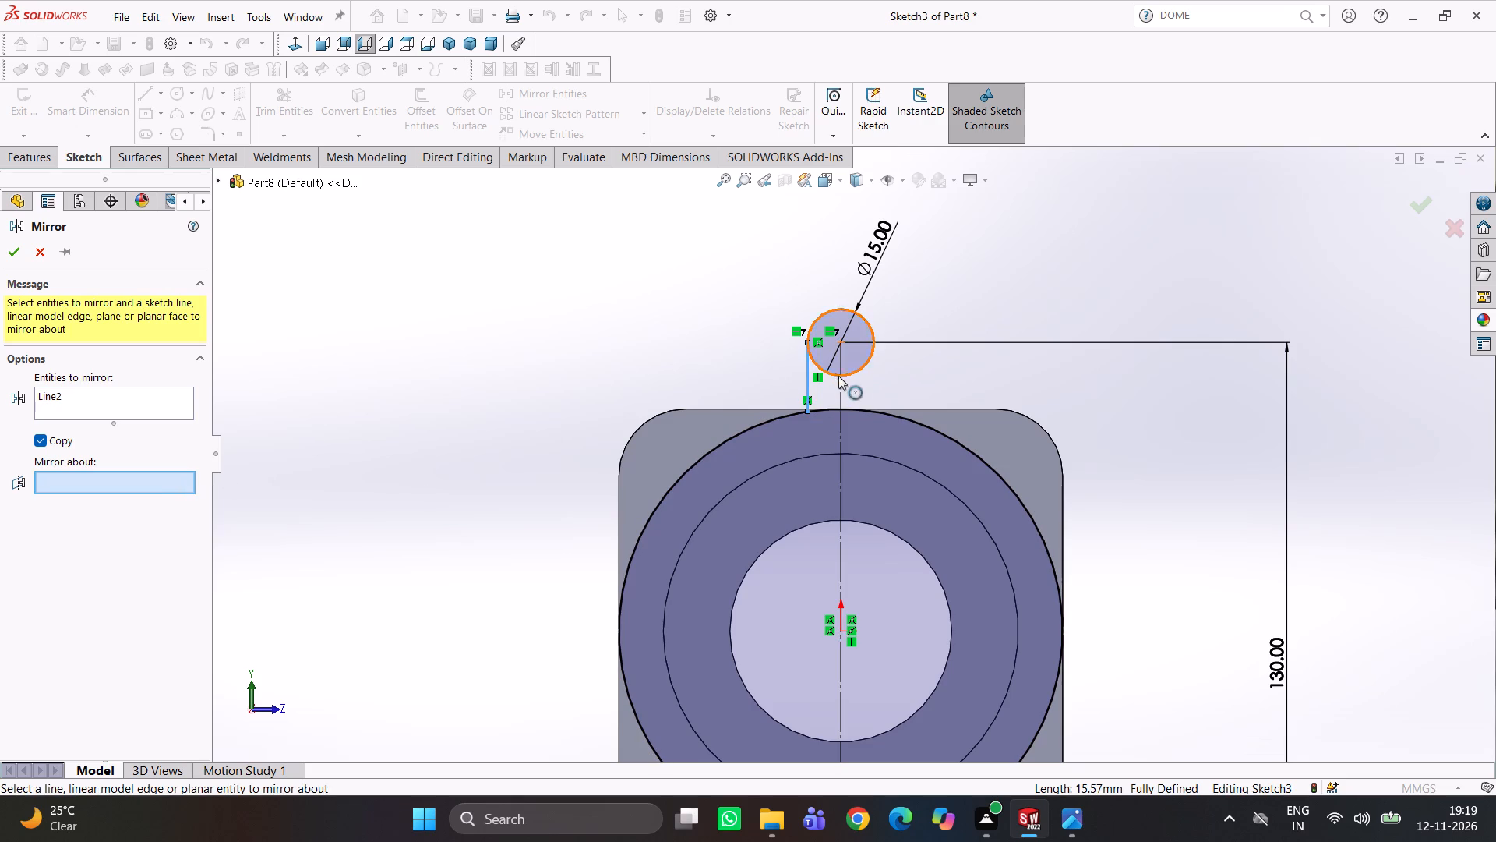
left_click(840, 384)
left_click(16, 256)
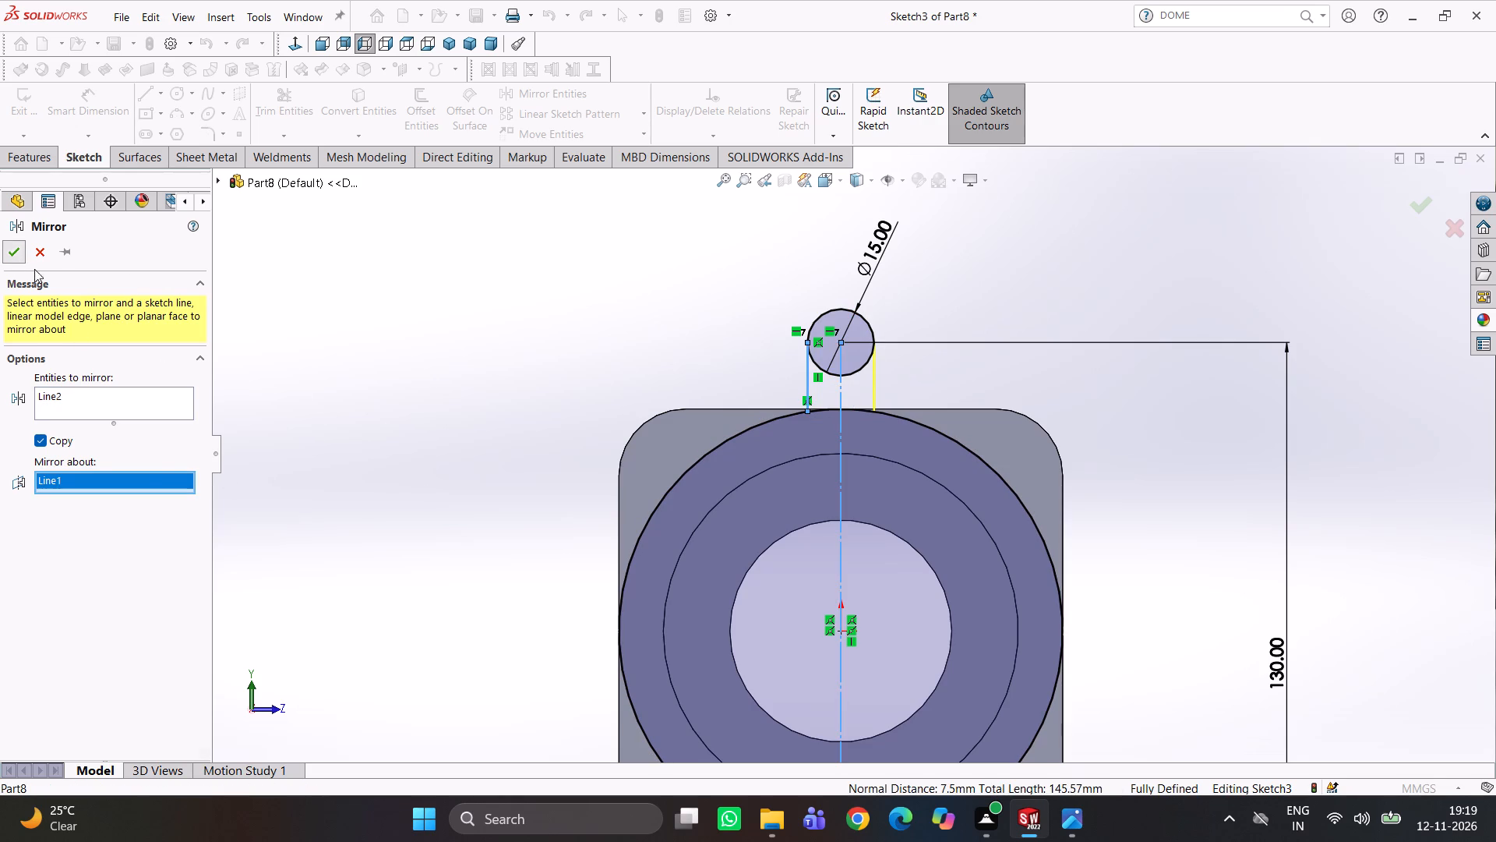
Sketch a circle of about 2.97 mm radius, concentric with the 15 mm circle above the tube.
left_click(1040, 390)
scroll(962, 426, "up", 2)
scroll(820, 426, "down", 4)
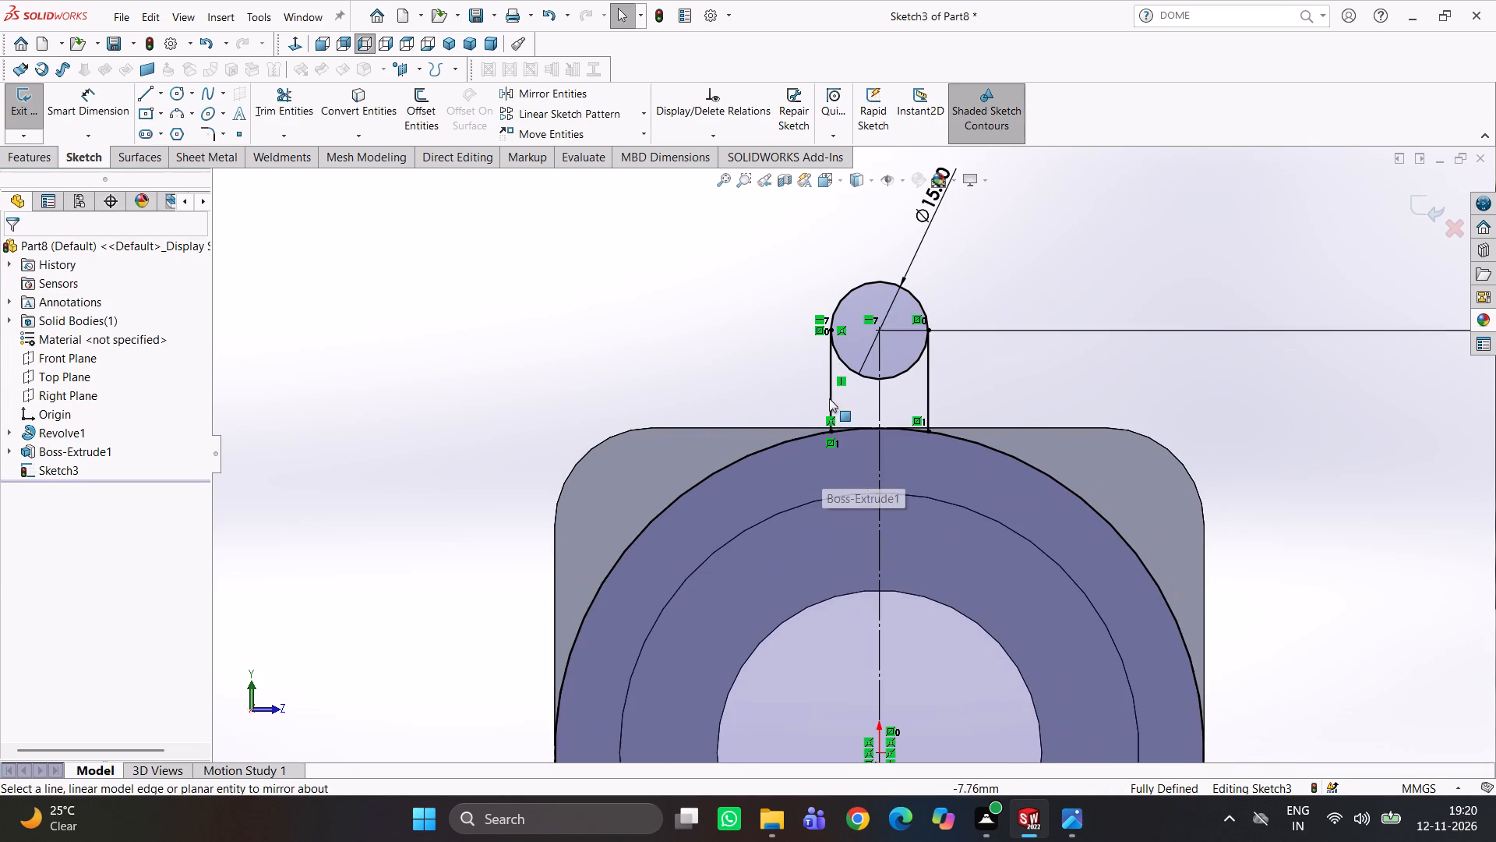
left_click(178, 95)
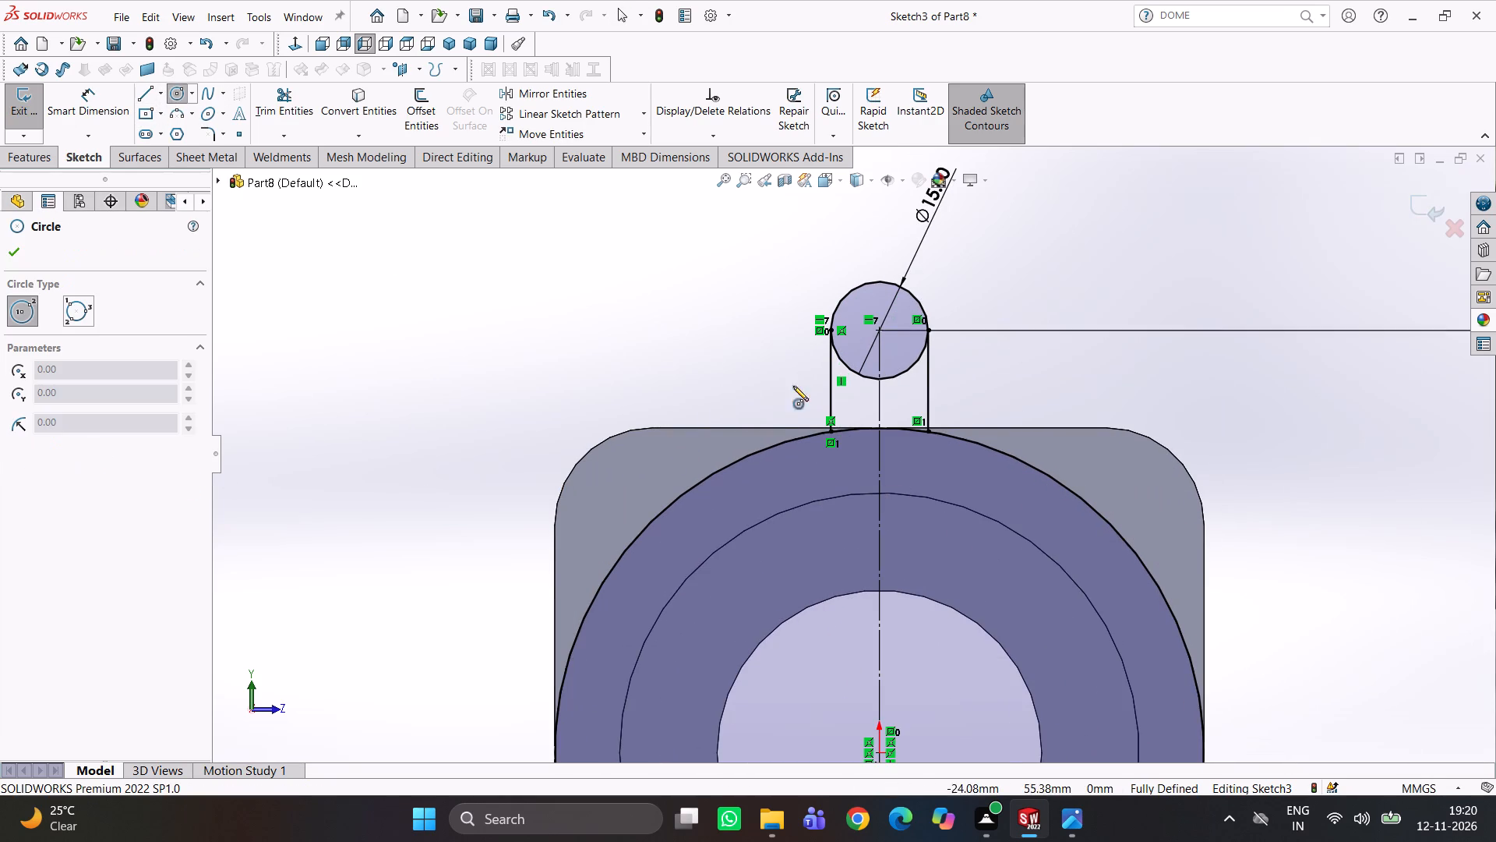
scroll(913, 347, "down", 4)
left_click(824, 344)
left_click(848, 375)
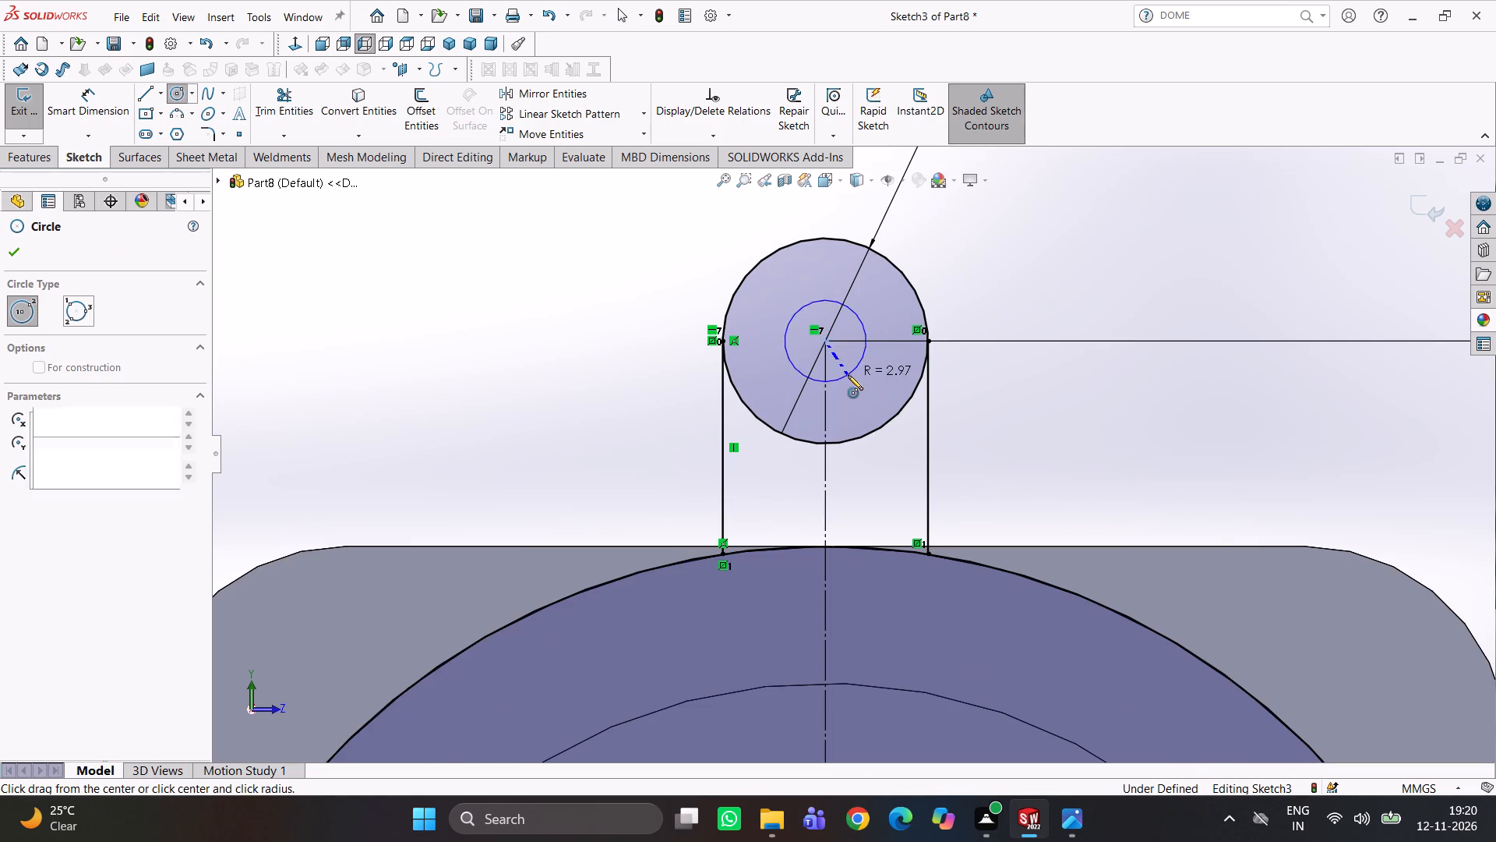
scroll(1082, 363, "up", 3)
left_click(1373, 242)
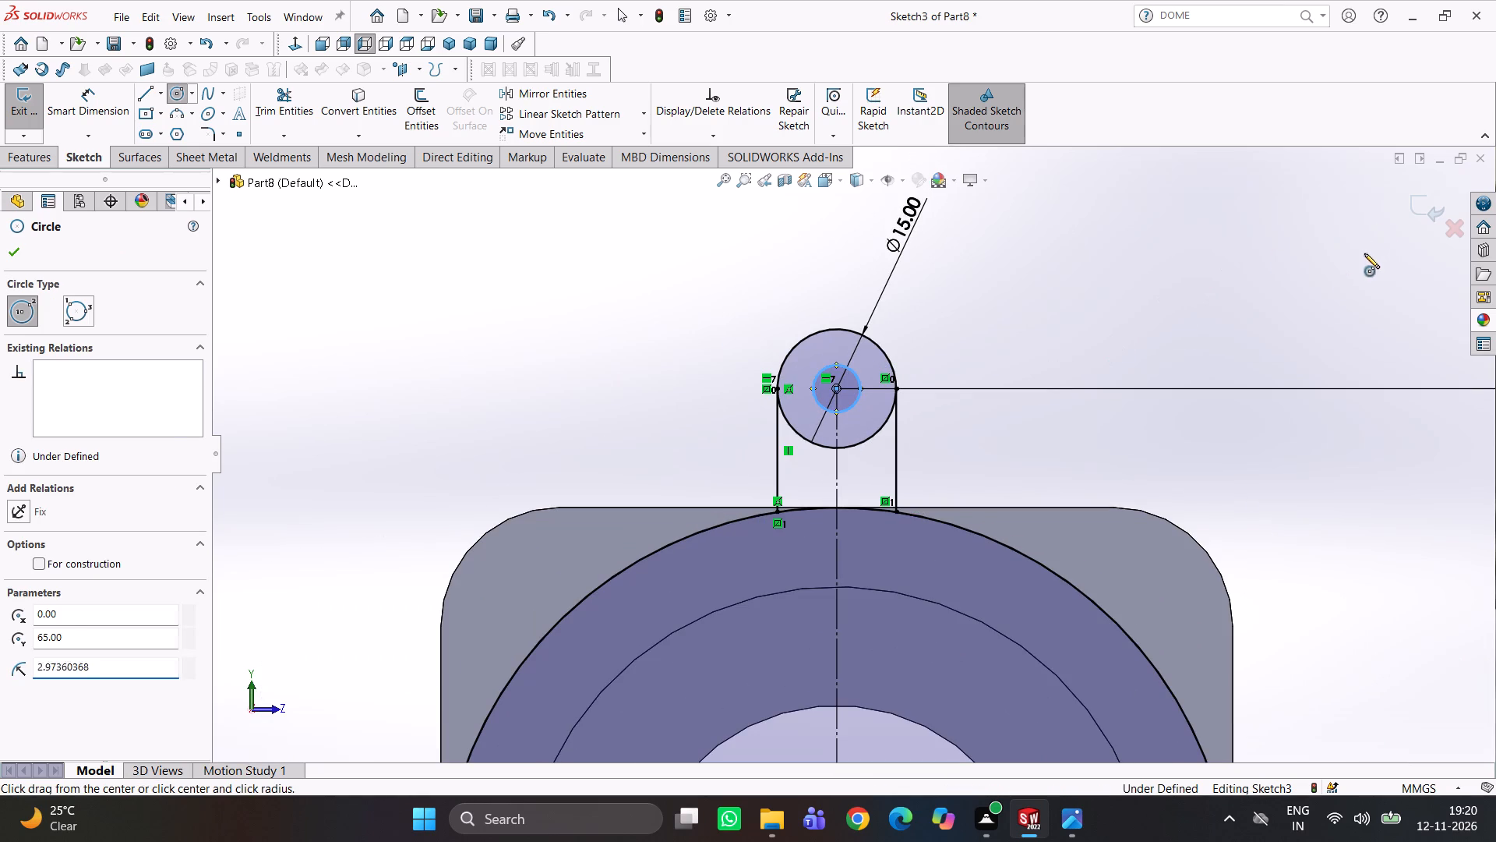
key("Escape")
Dimension the small inner circle with a diameter of 5 mm.
right_click_drag(1110, 324, 1091, 222)
left_click_drag(854, 370, 863, 370)
left_click(960, 319)
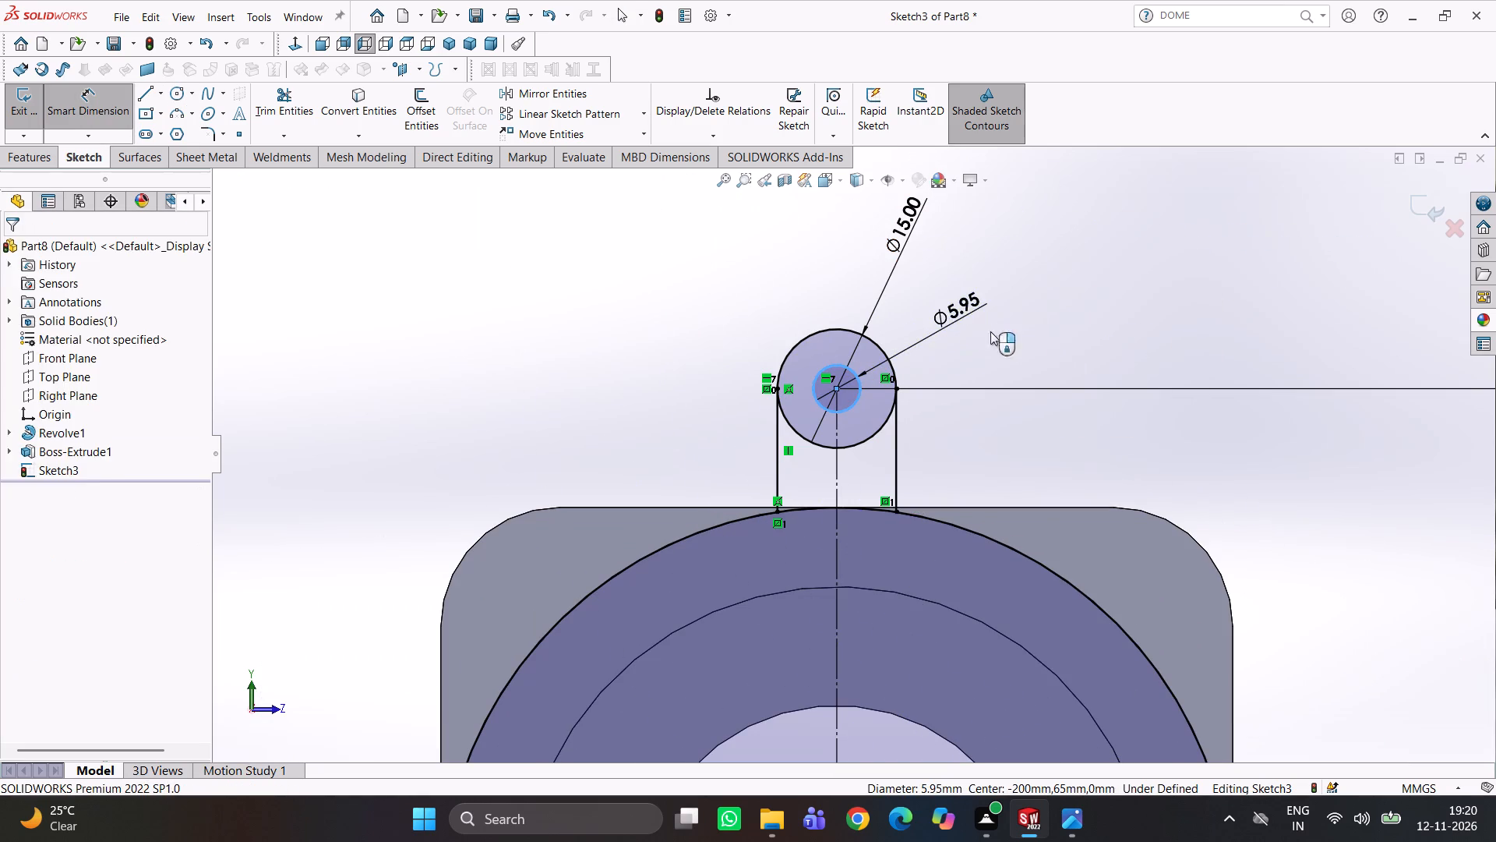
key("5")
key("Return")
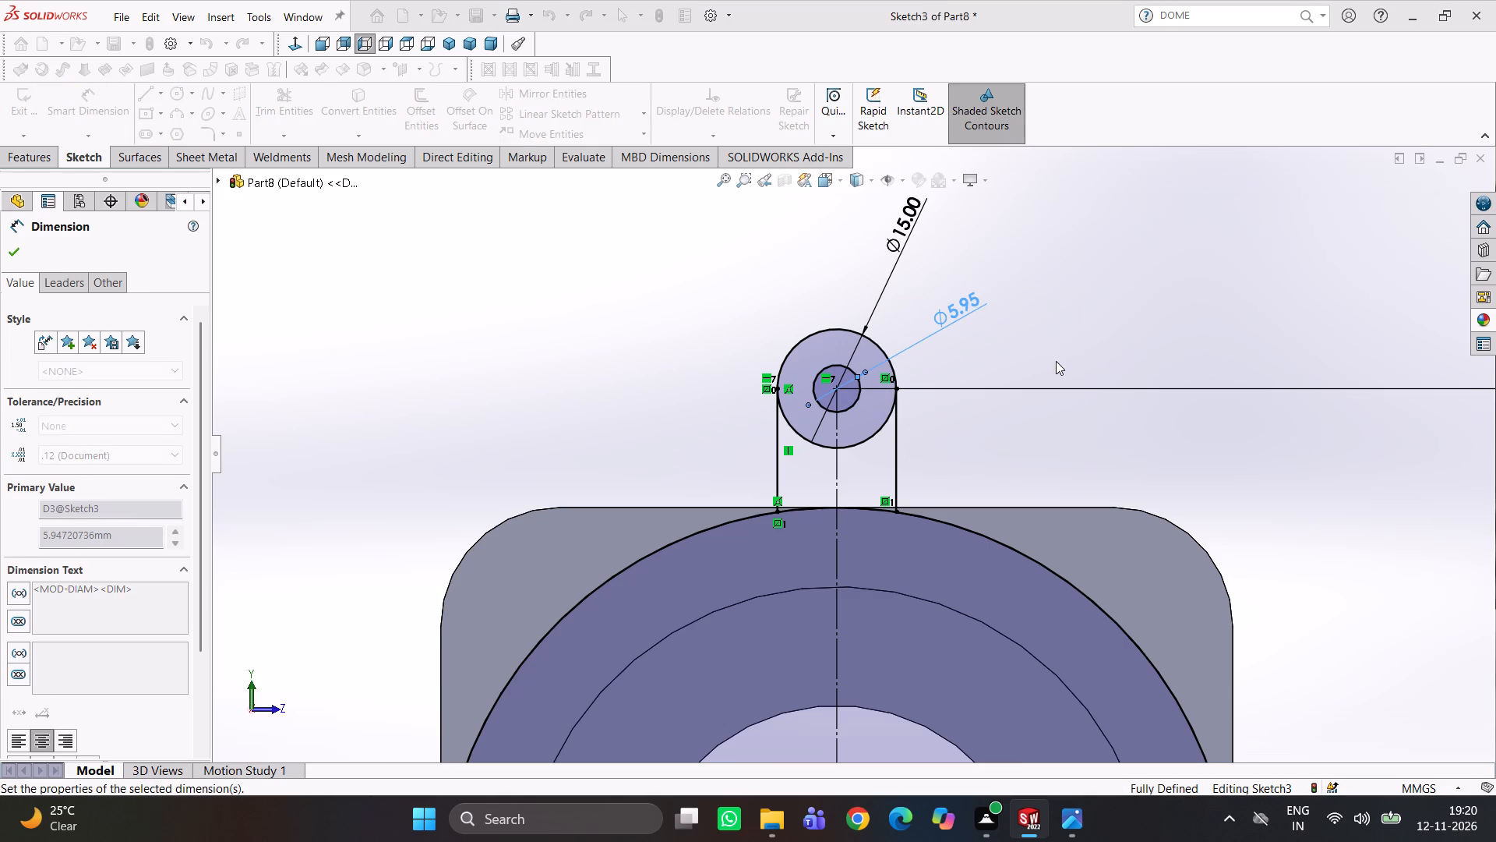
Trim away the lower half of the 15 mm circle between the two vertical lines to leave a rounded lobe end.
left_click(267, 109)
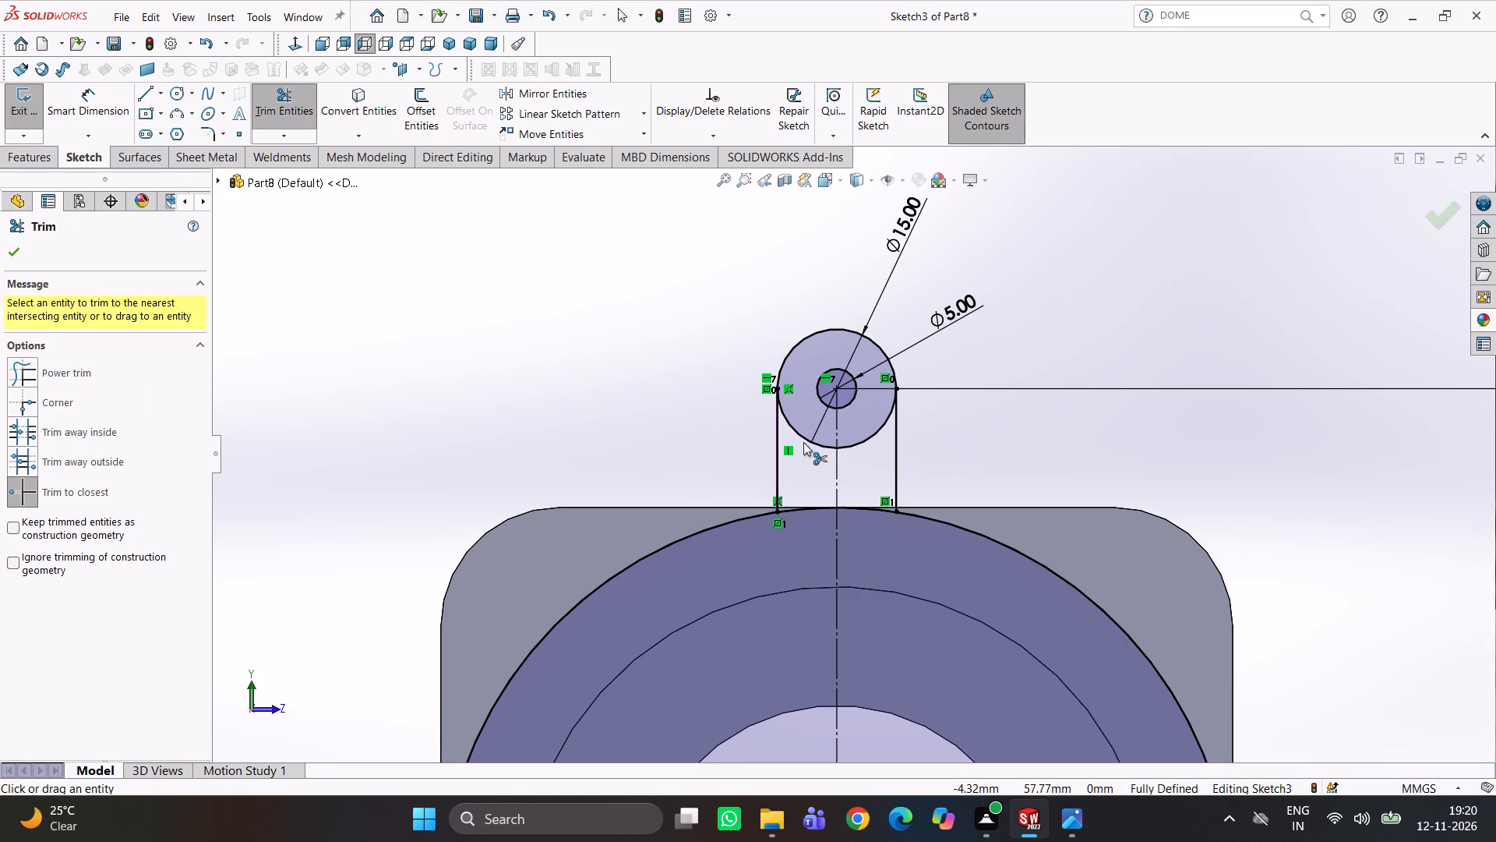
left_click(803, 440)
left_click(865, 444)
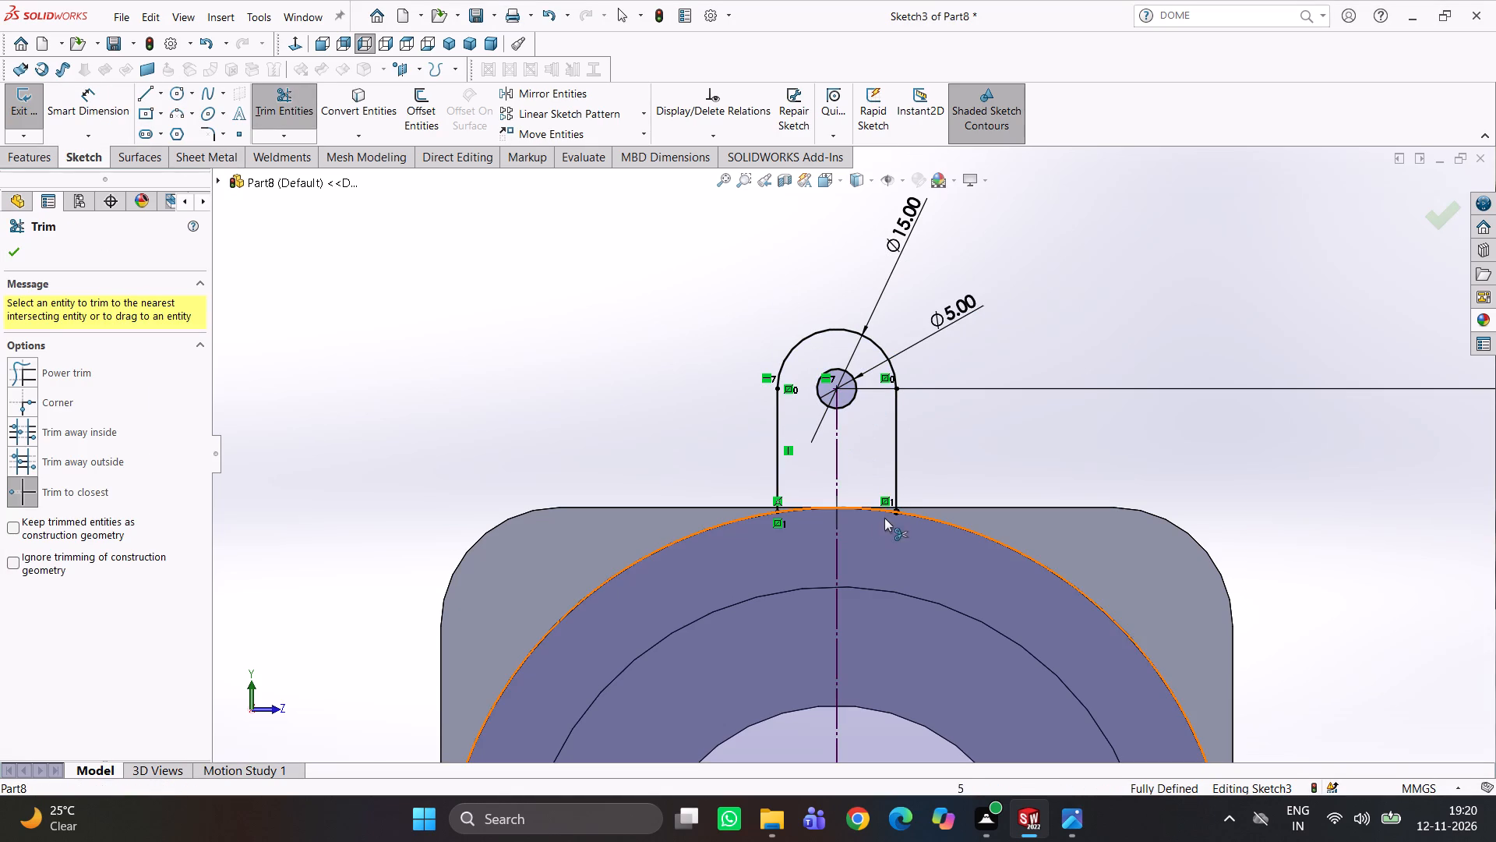
scroll(868, 516, "up", 4)
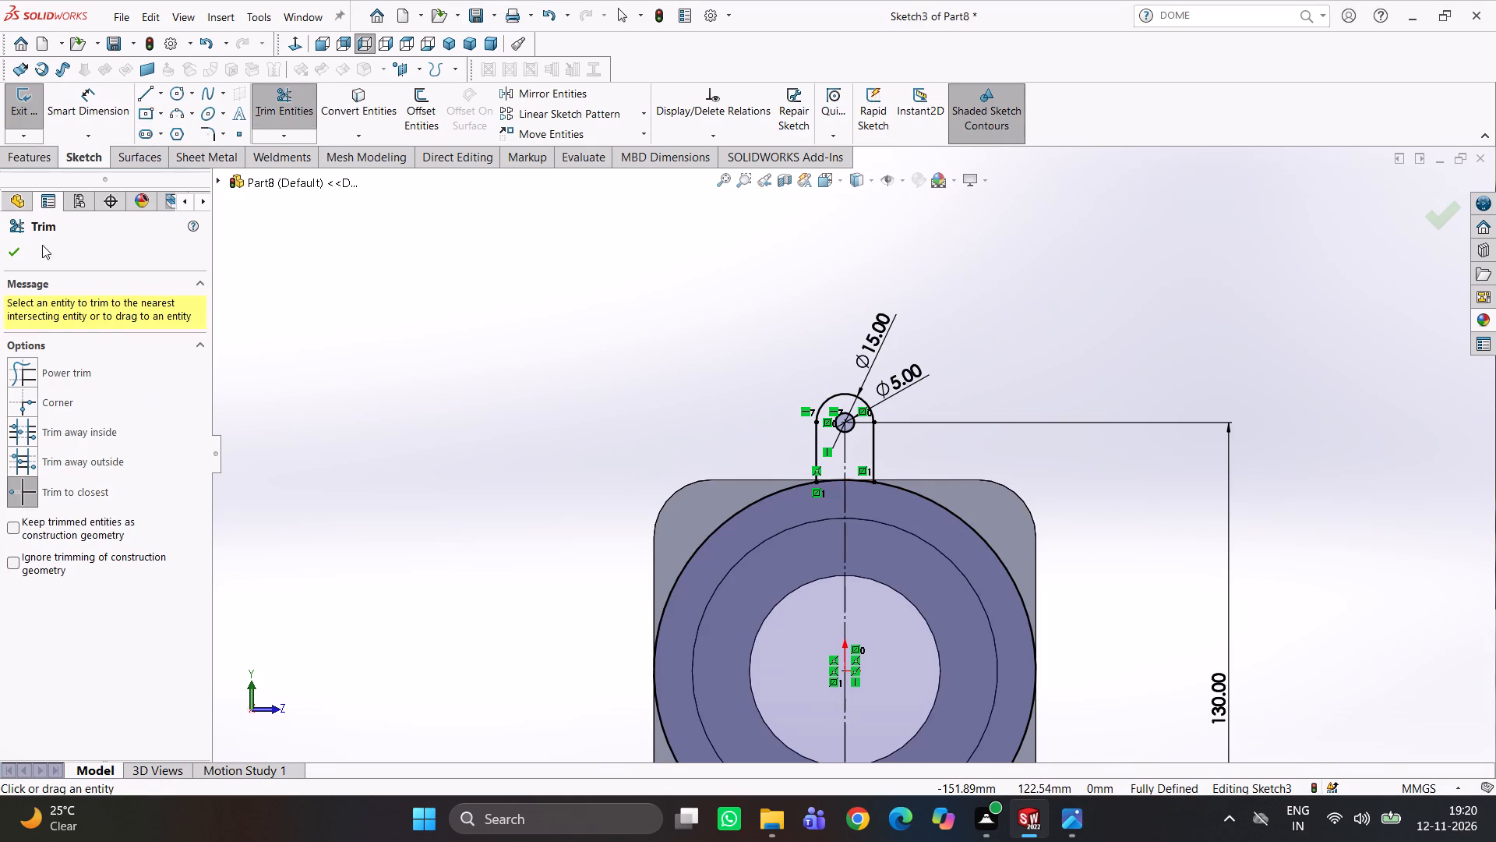
left_click(16, 253)
left_click(415, 285)
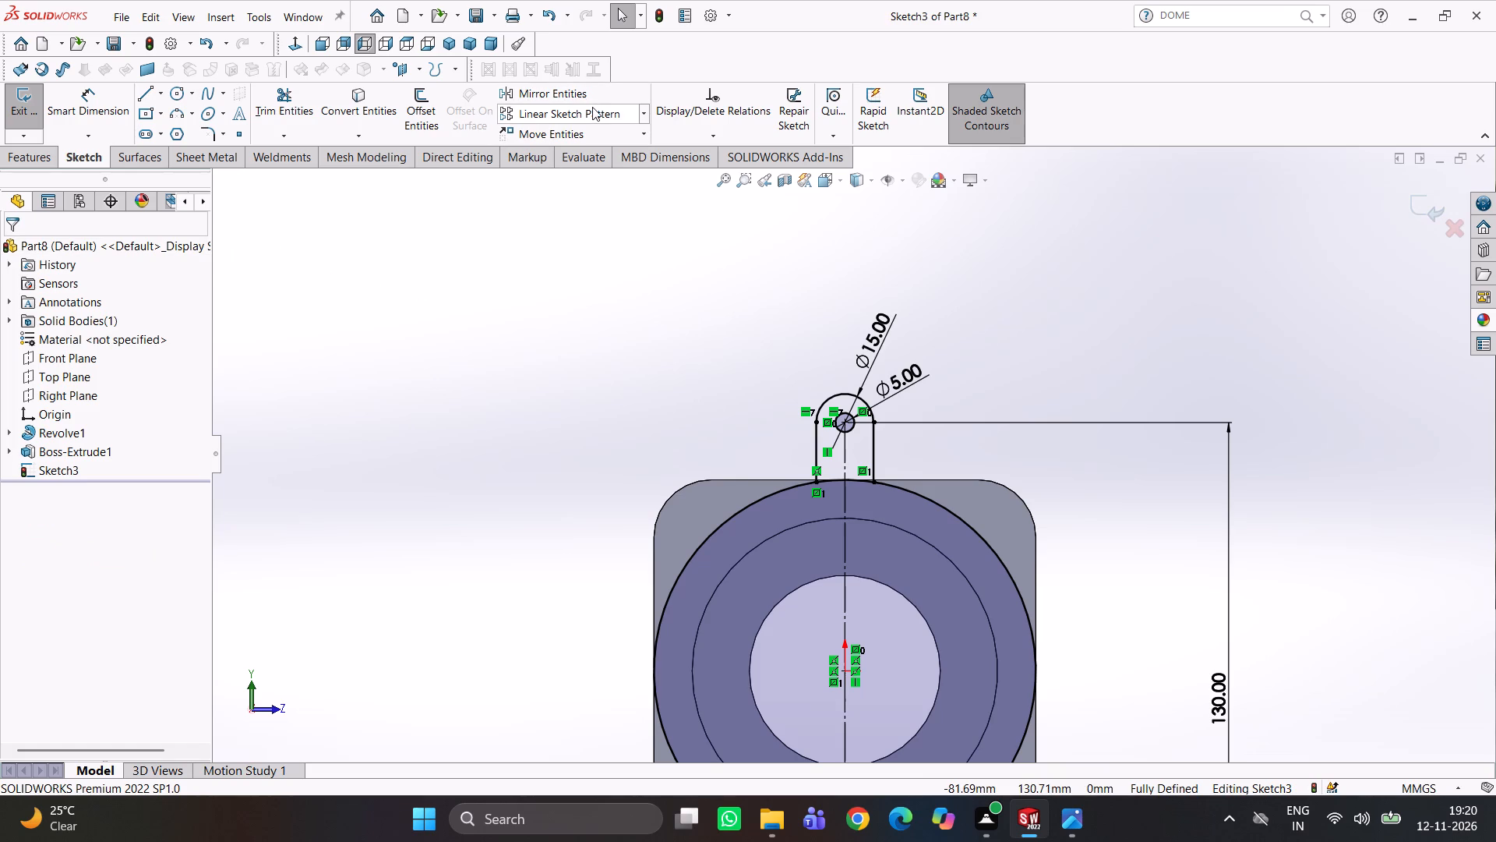
Circular-pattern the lobe's two side lines, end arc and 5 mm hole about the origin, with 6 equally spaced instances over 360 degrees.
left_click(644, 113)
left_click(623, 160)
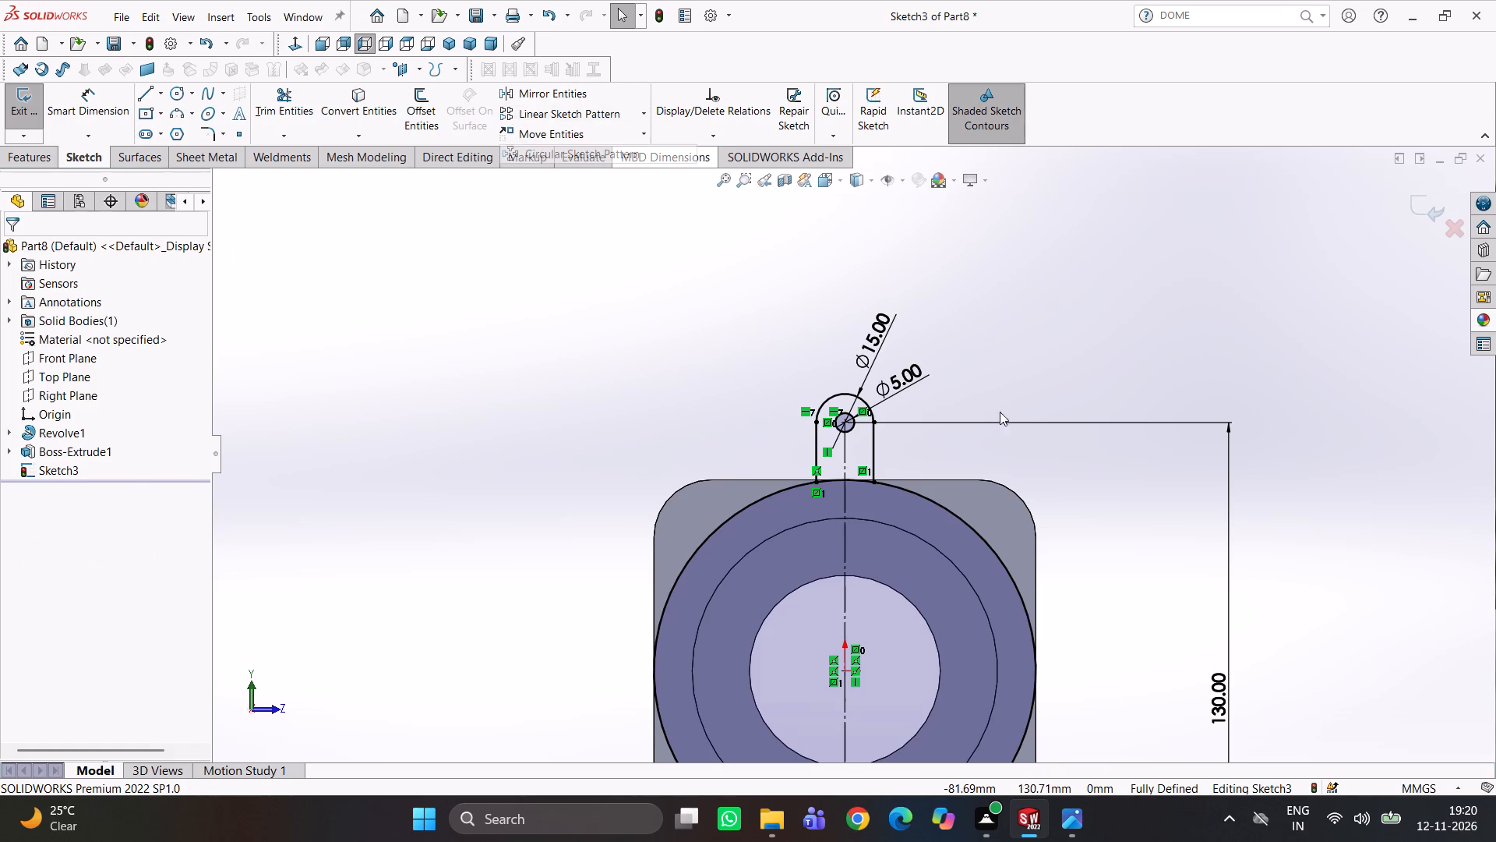
scroll(959, 371, "up", 3)
scroll(910, 467, "down", 7)
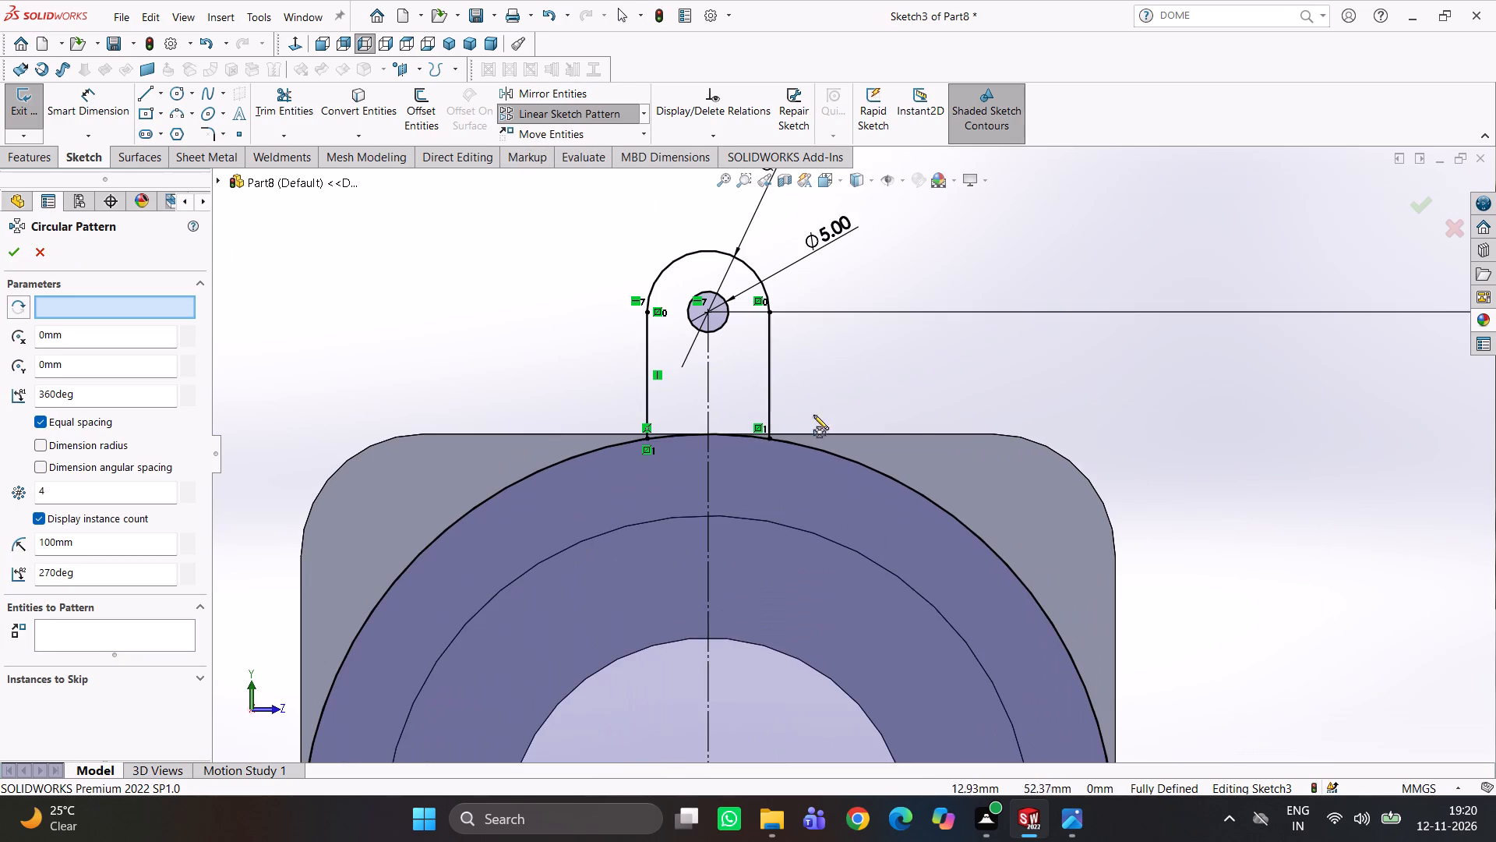
left_click(767, 379)
left_click(647, 384)
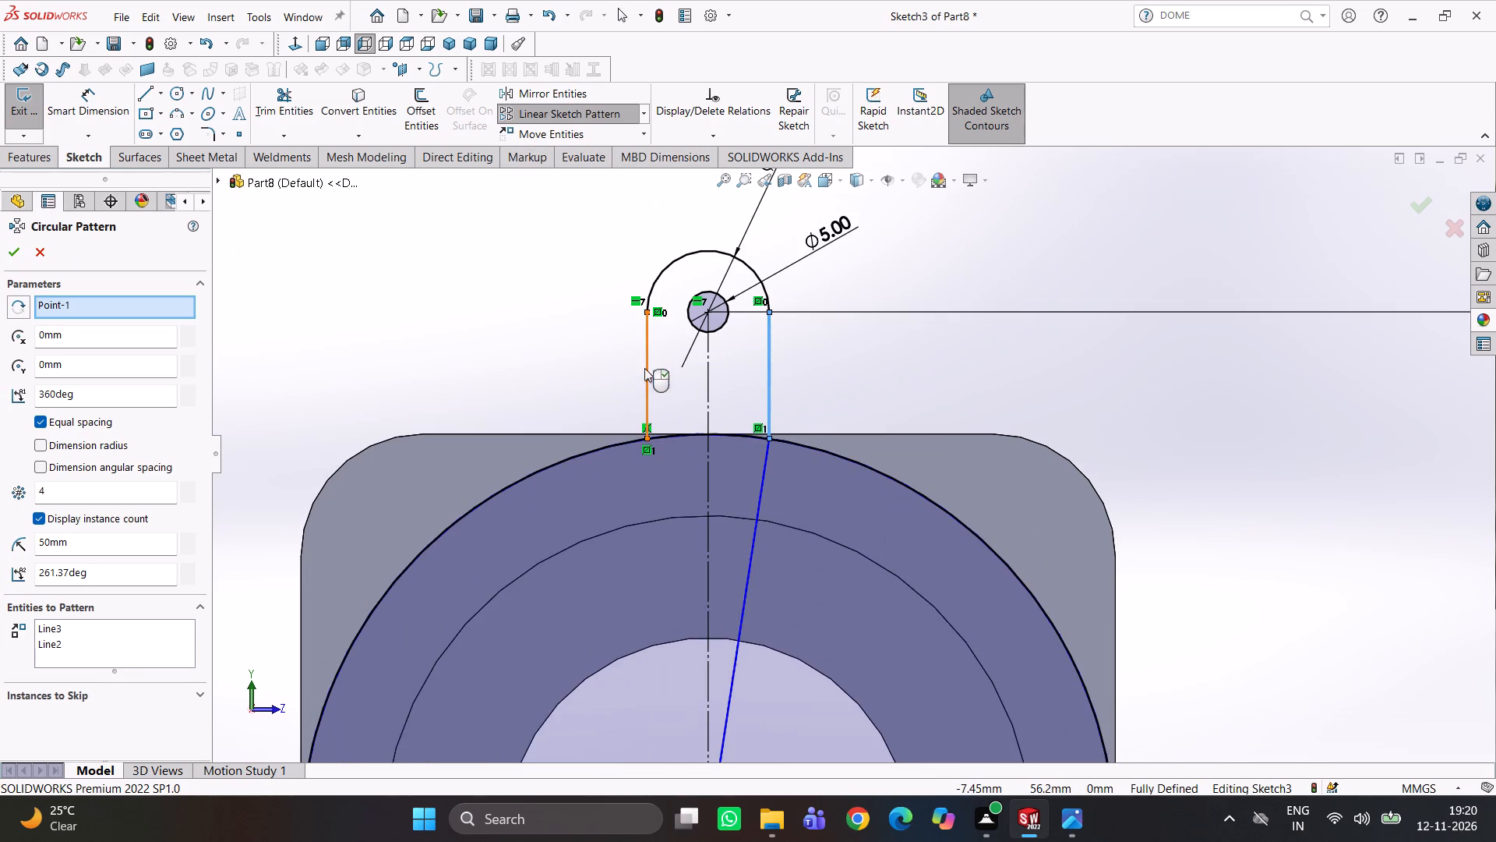
left_click(653, 281)
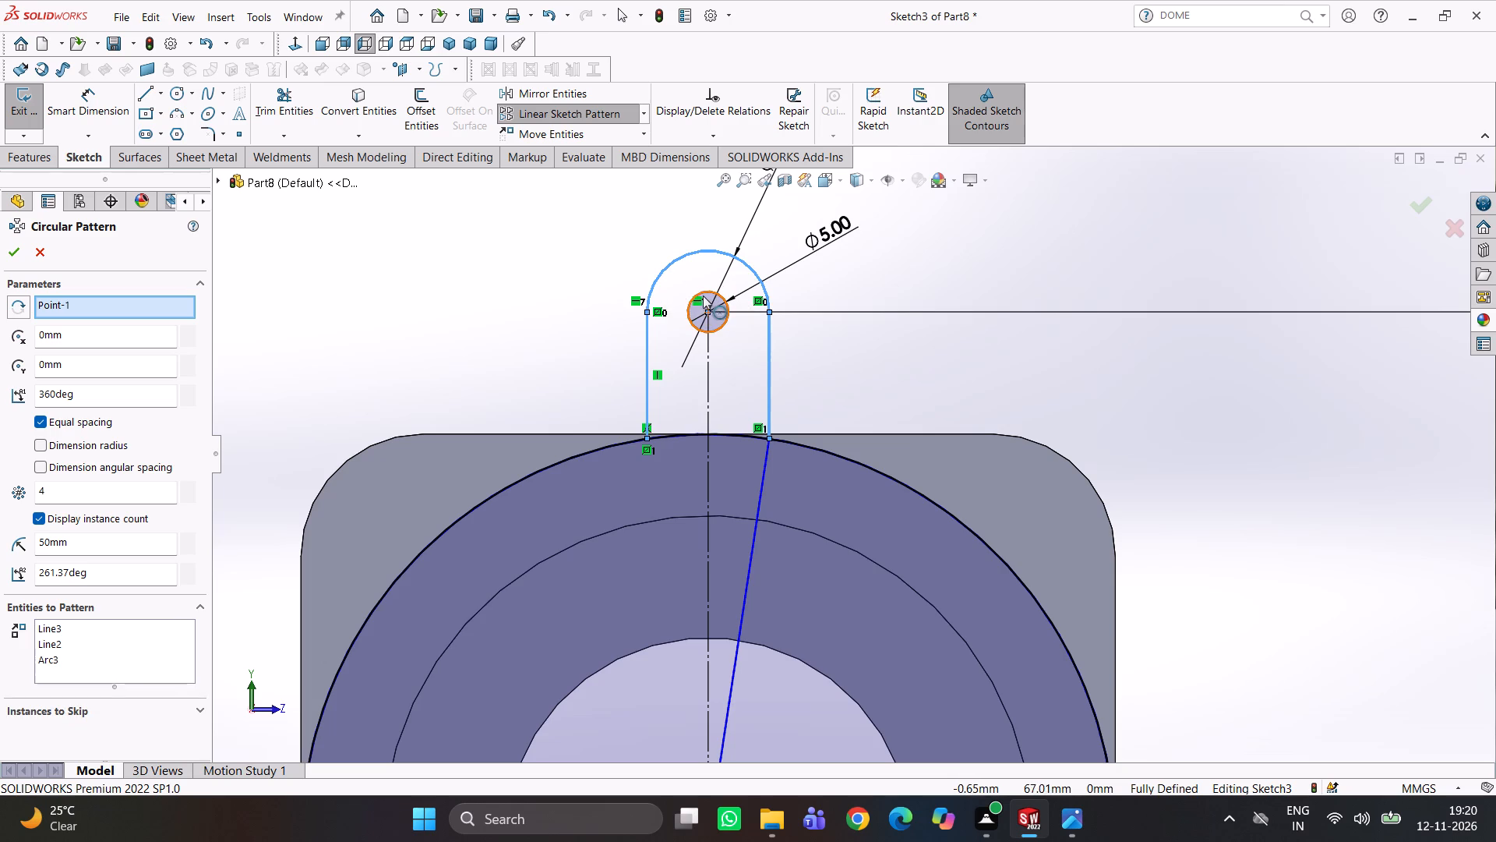
scroll(704, 327, "up", 1)
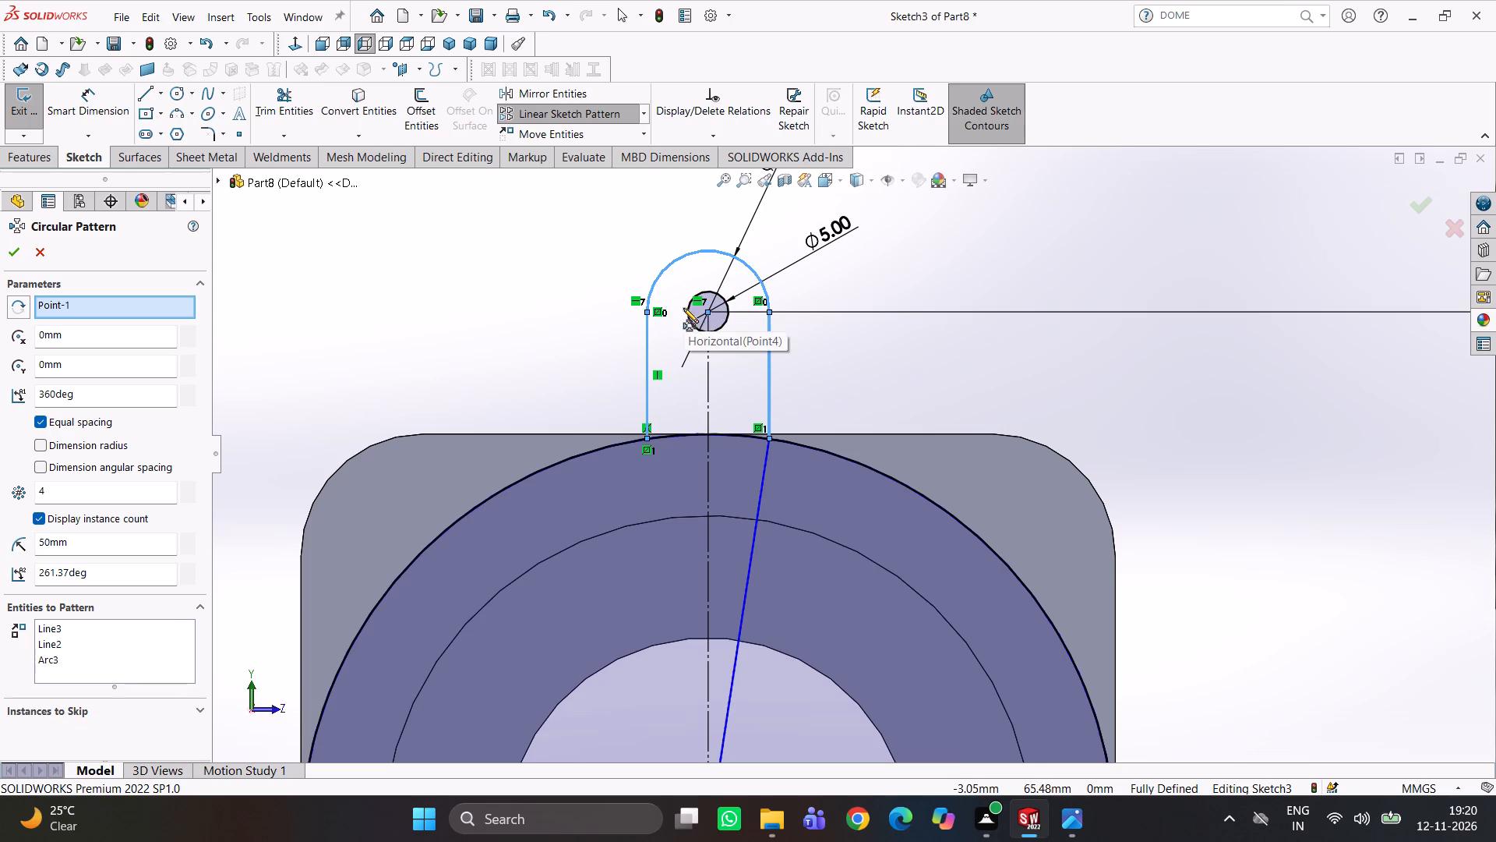
left_click(686, 309)
scroll(759, 363, "up", 5)
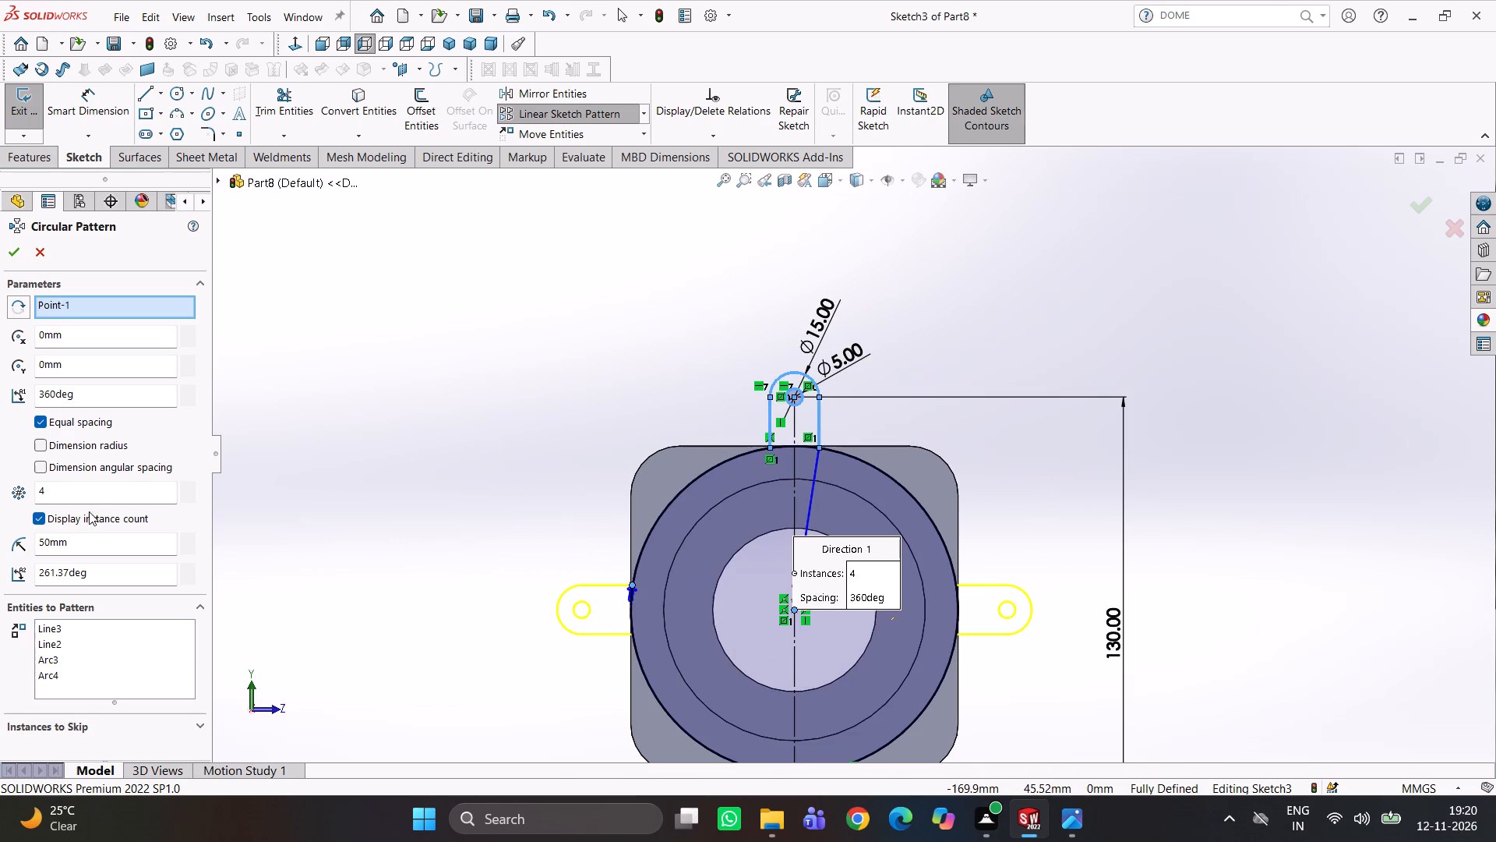
left_click_drag(92, 495, 14, 508)
key("6")
key("Return")
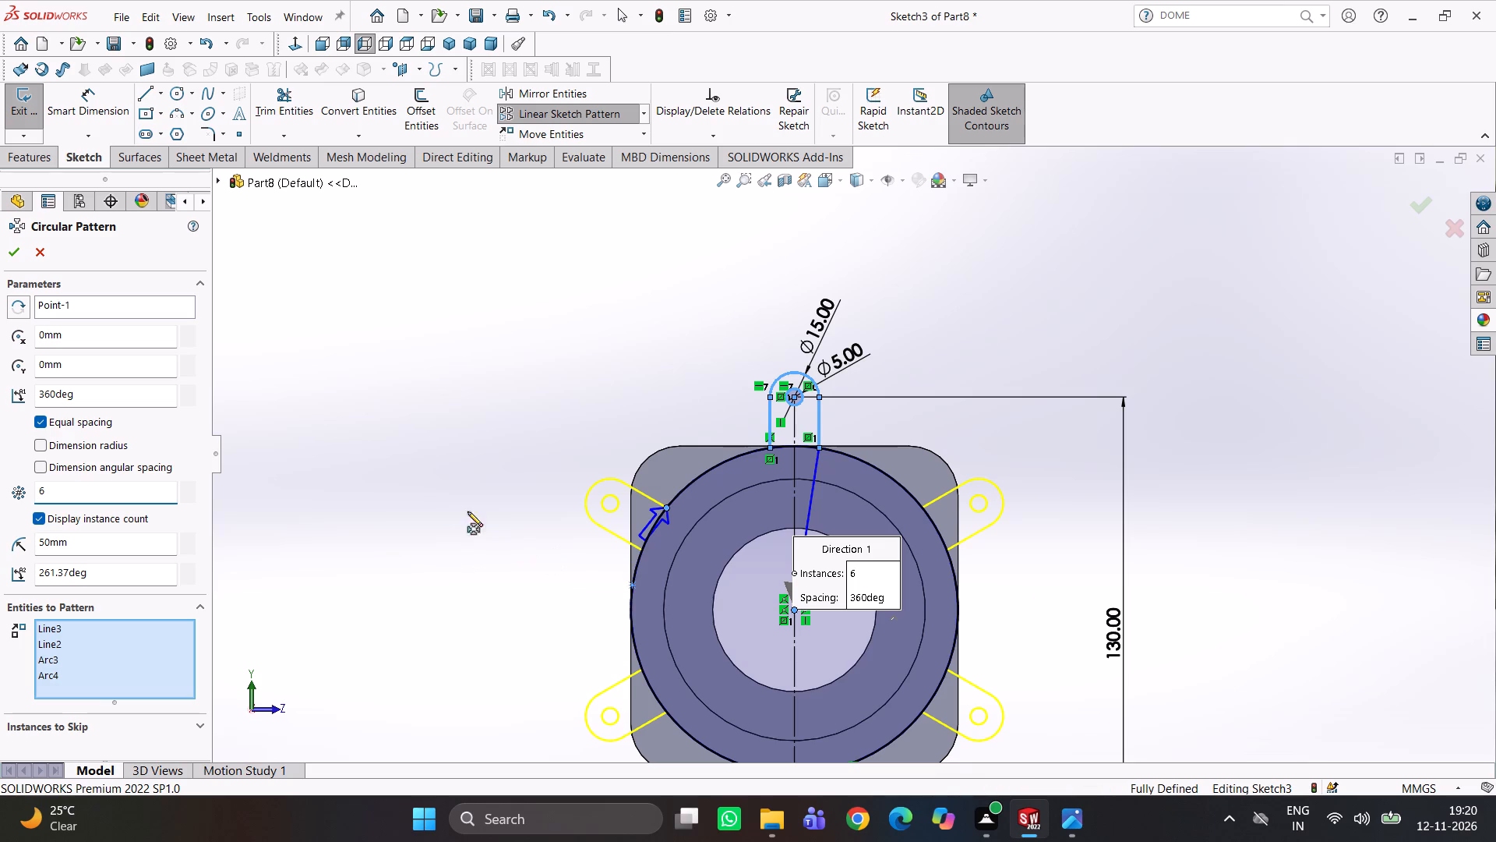
left_click(13, 258)
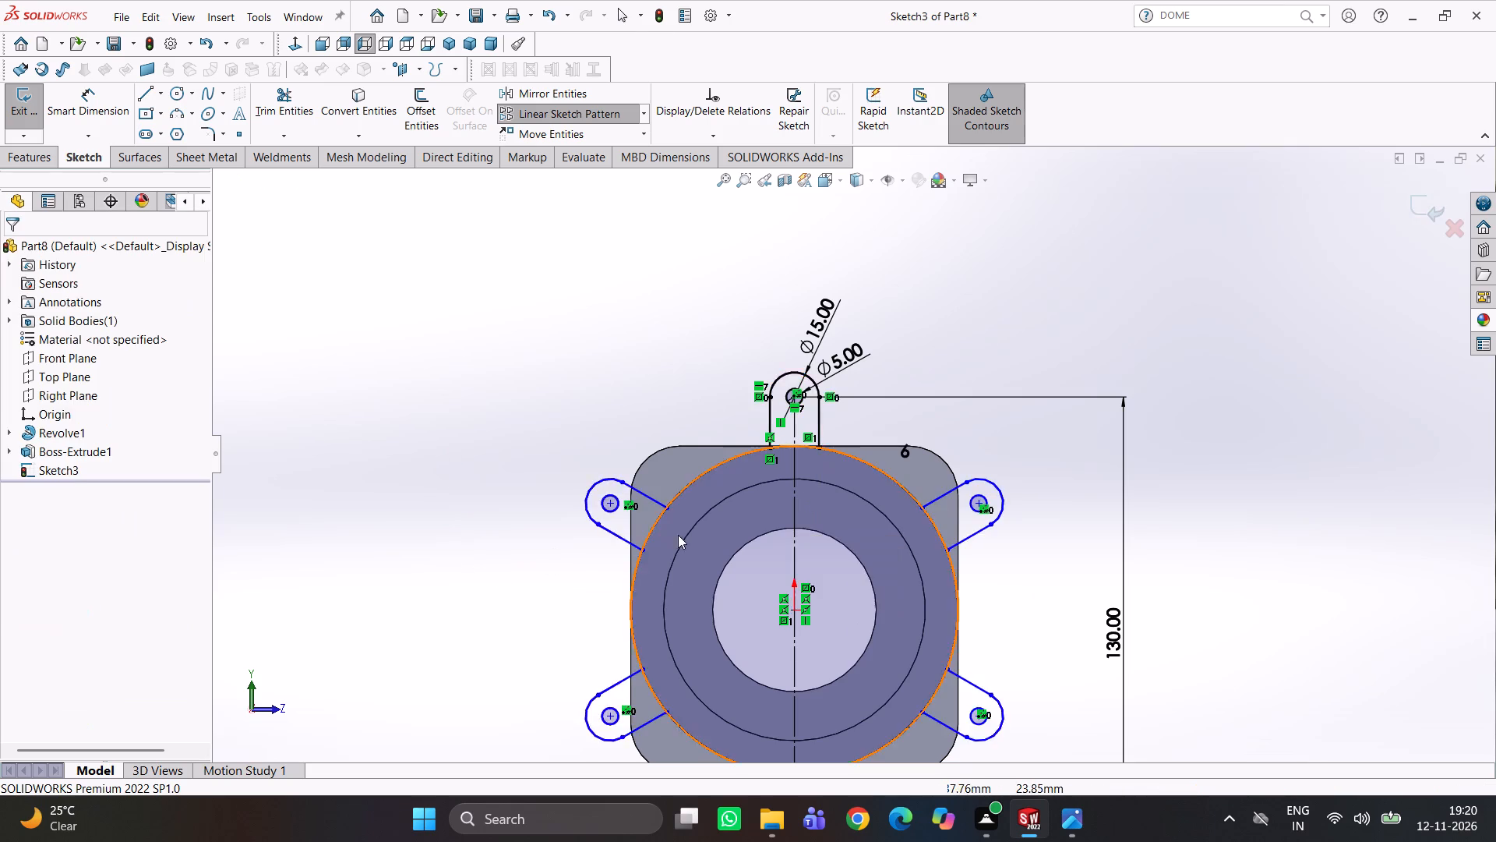
Make both inner line endpoints of the lower-left lobe coincident with the 50 mm radius circle.
scroll(682, 537, "up", 4)
scroll(738, 580, "down", 3)
scroll(815, 544, "down", 4)
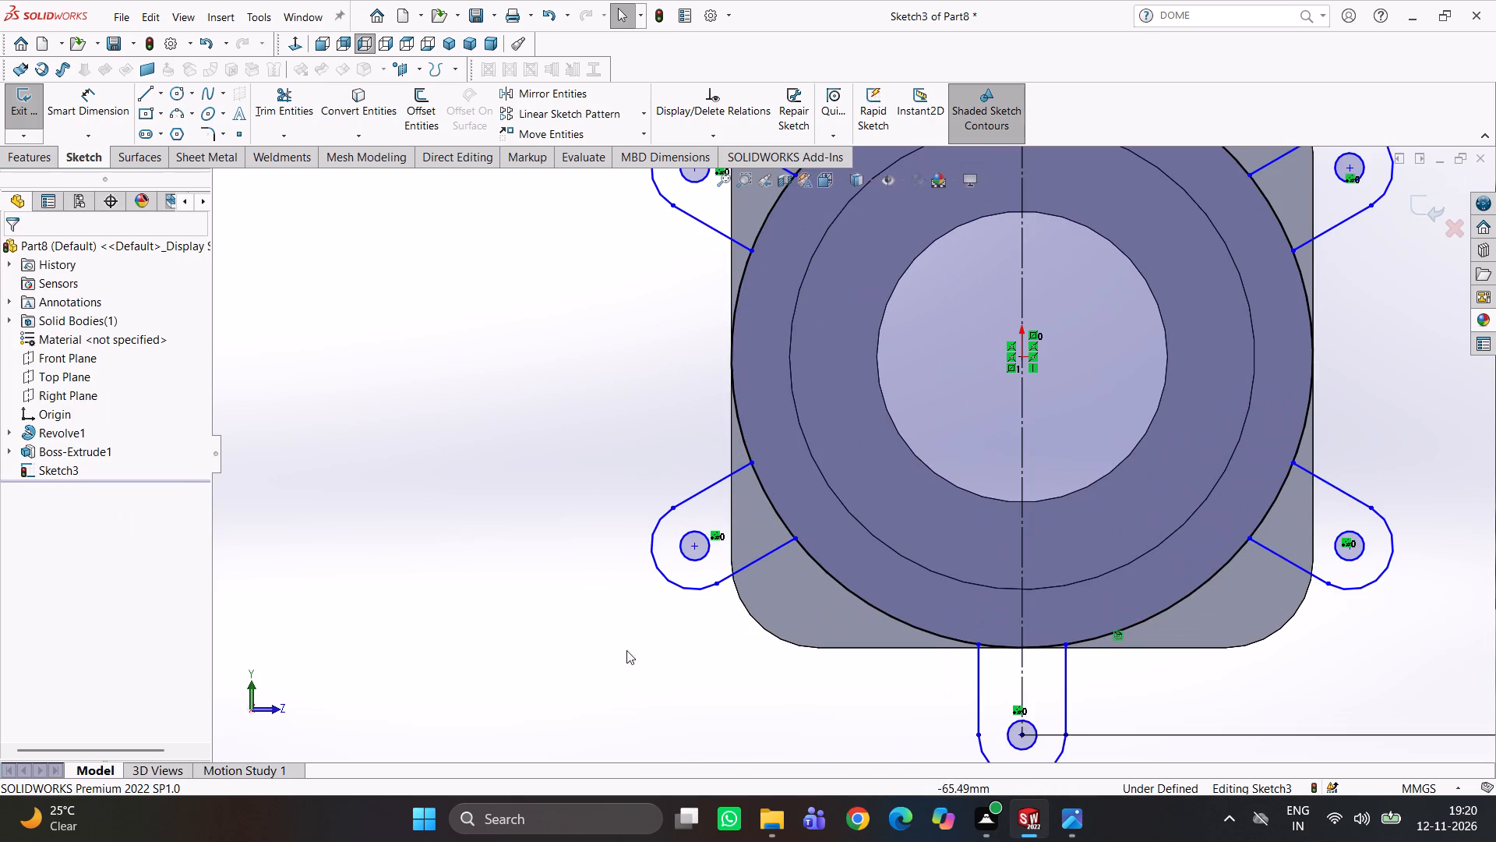
left_click(605, 652)
left_click(793, 537, "ctrl")
left_click(809, 557, "ctrl")
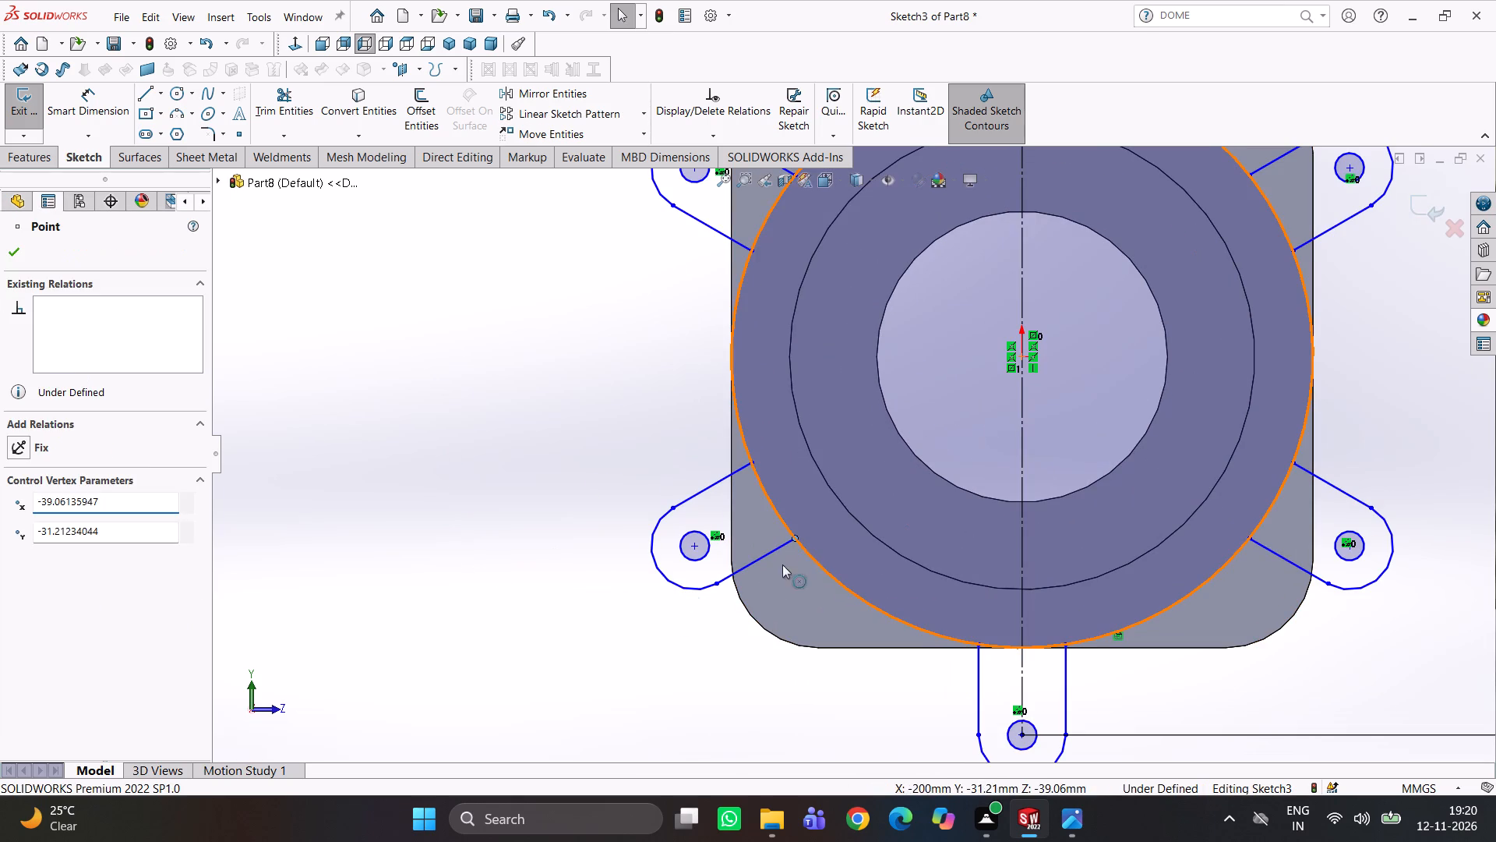
left_click(24, 547)
left_click(398, 451)
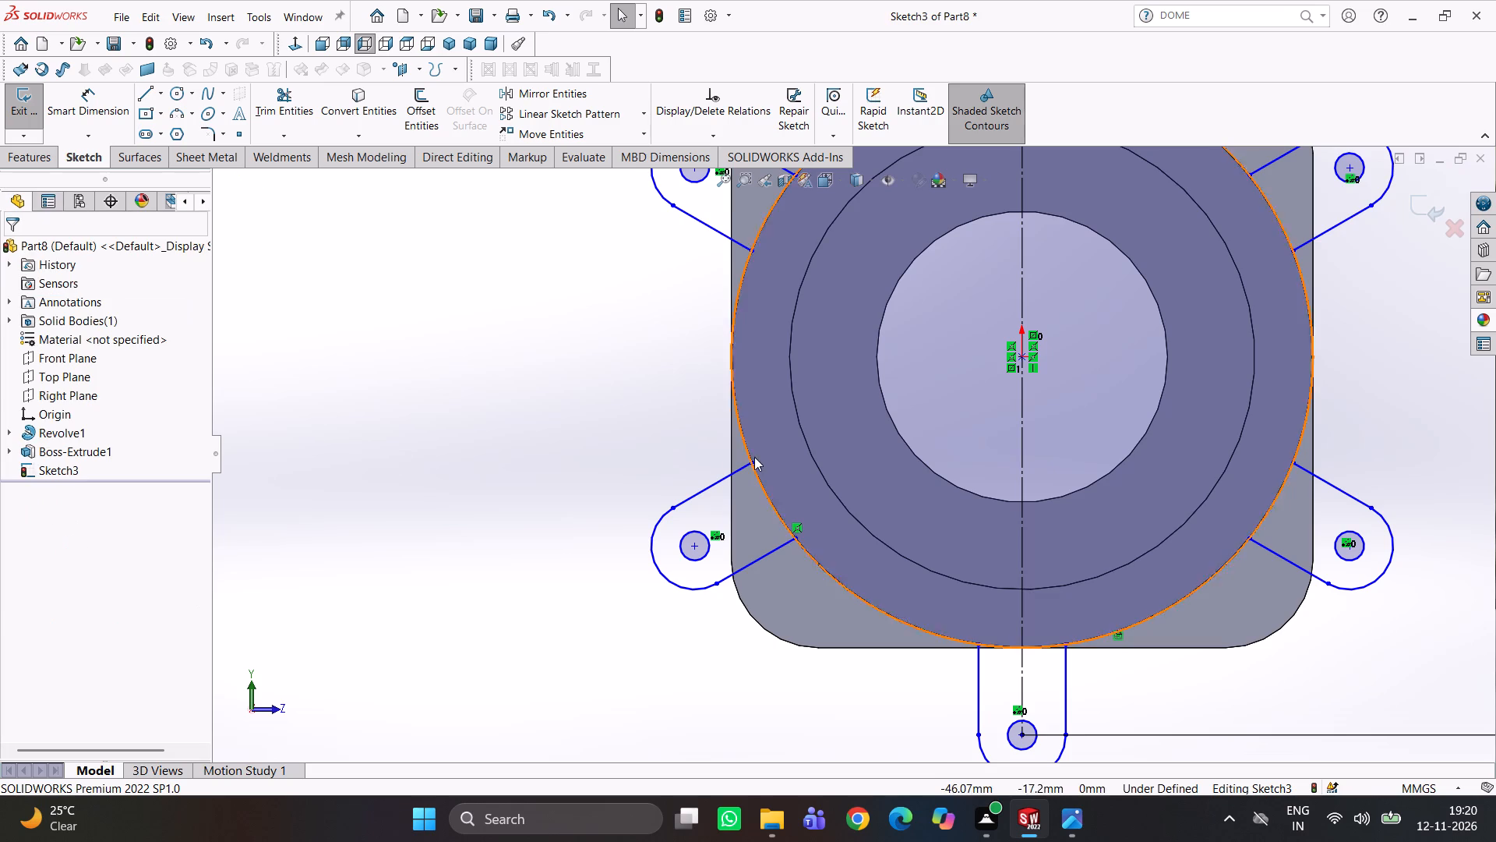
left_click(752, 465, "ctrl")
left_click(759, 483, "ctrl")
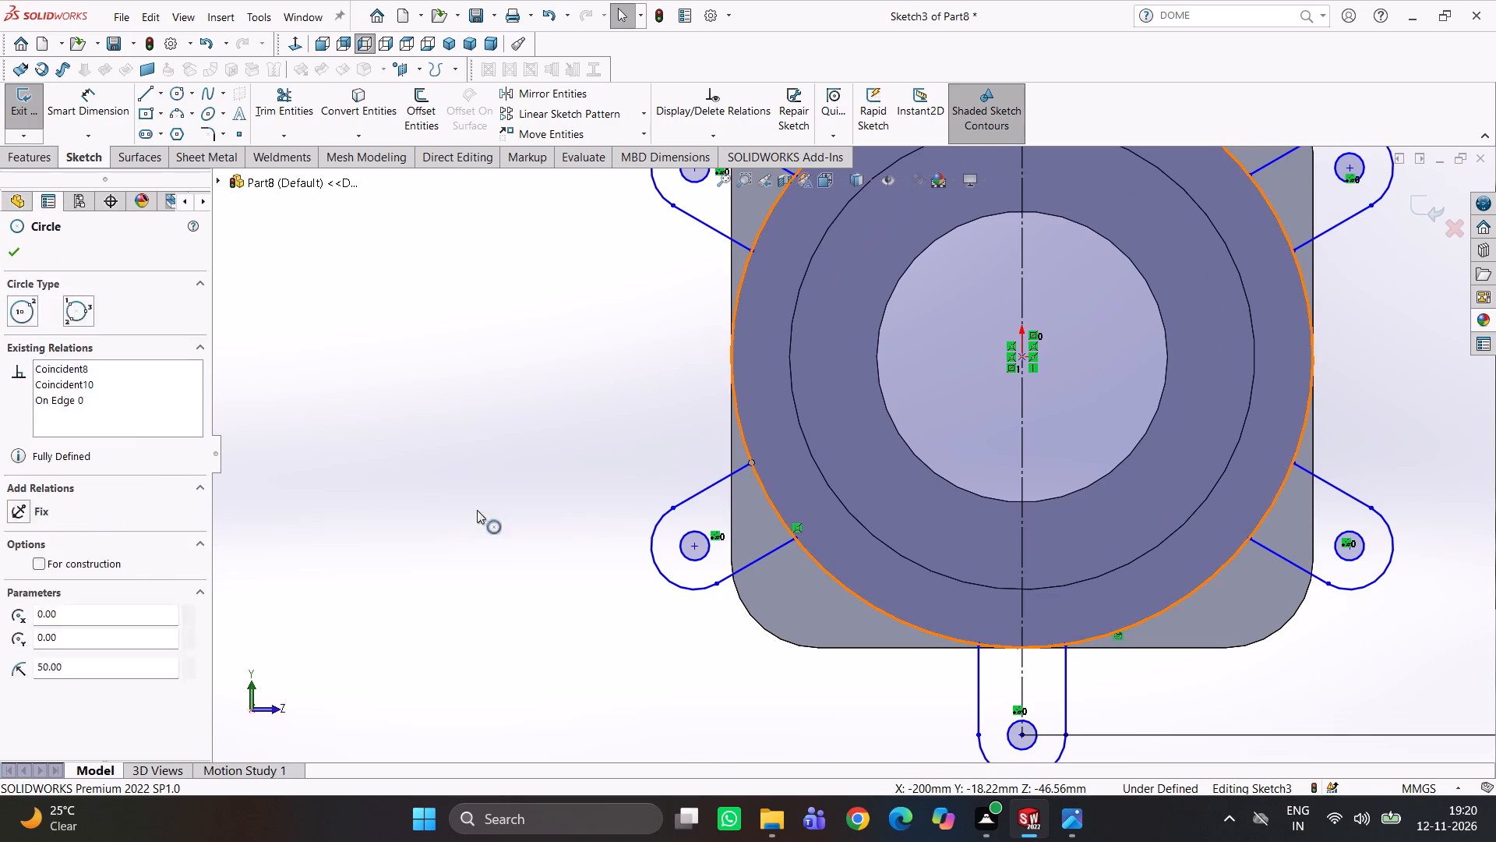
left_click(37, 551)
left_click(400, 464)
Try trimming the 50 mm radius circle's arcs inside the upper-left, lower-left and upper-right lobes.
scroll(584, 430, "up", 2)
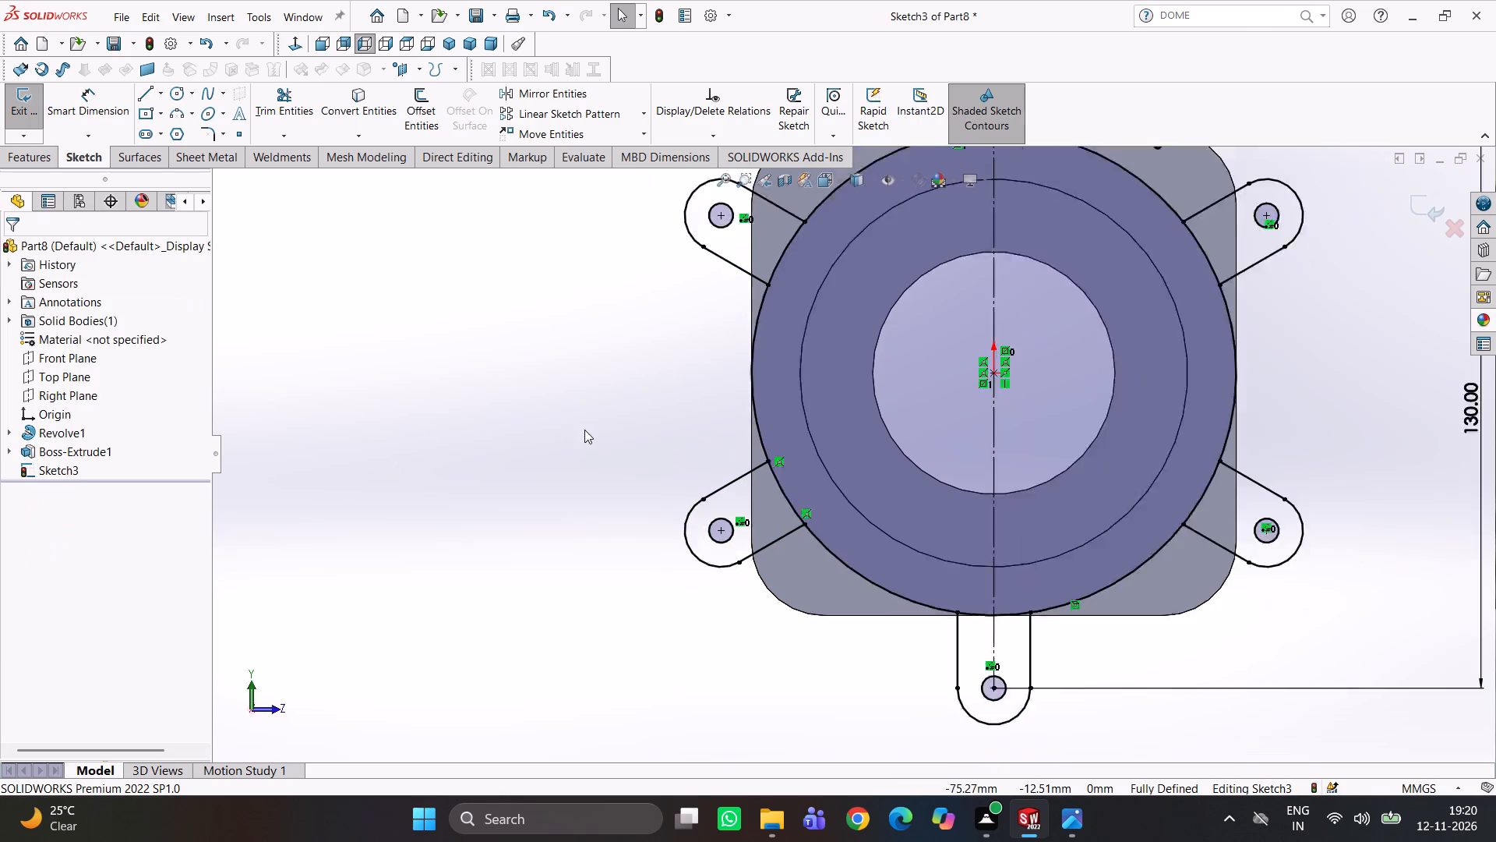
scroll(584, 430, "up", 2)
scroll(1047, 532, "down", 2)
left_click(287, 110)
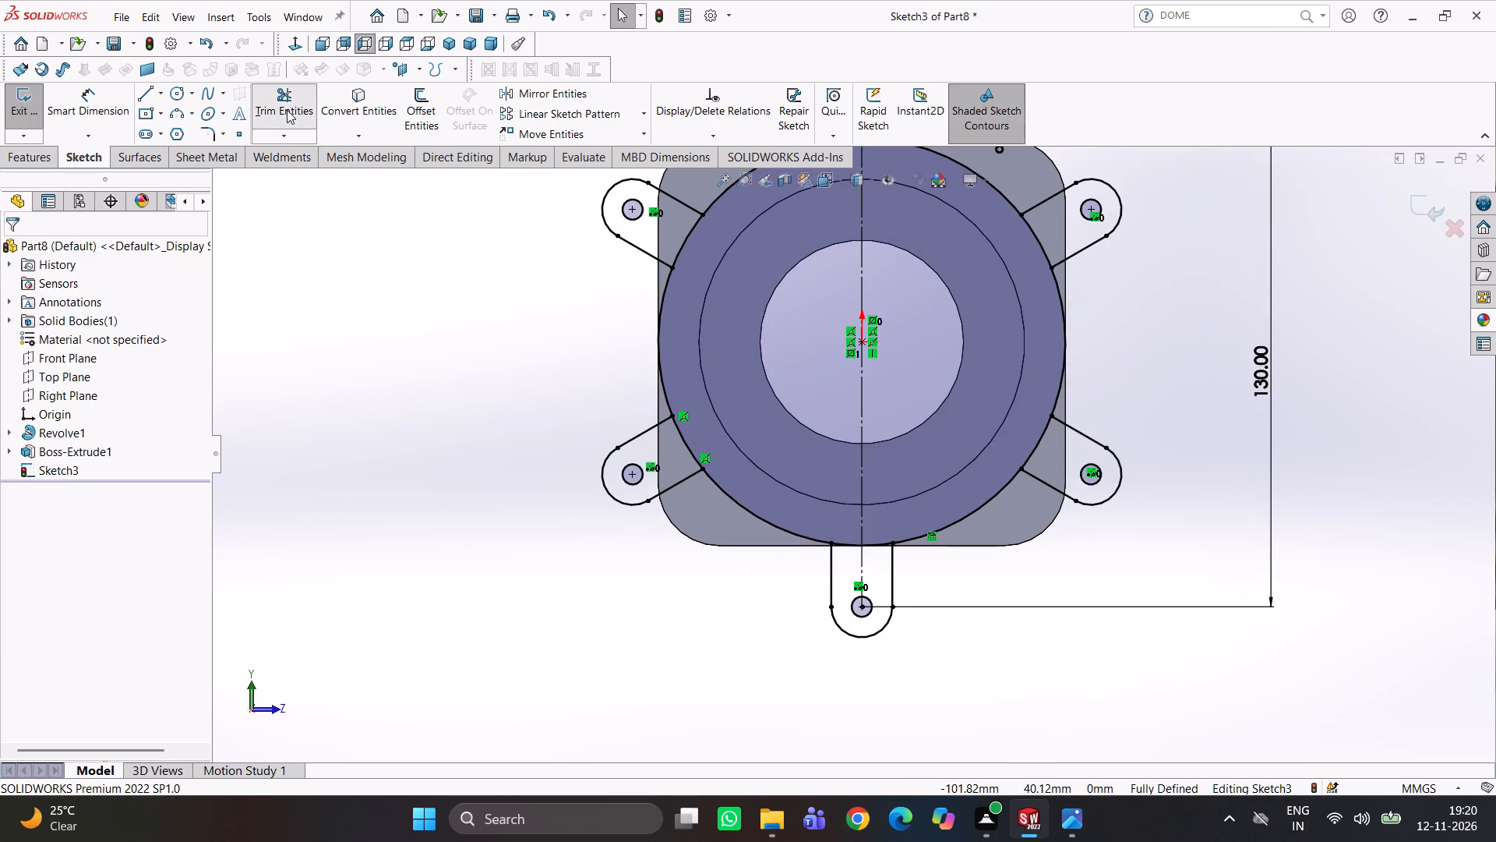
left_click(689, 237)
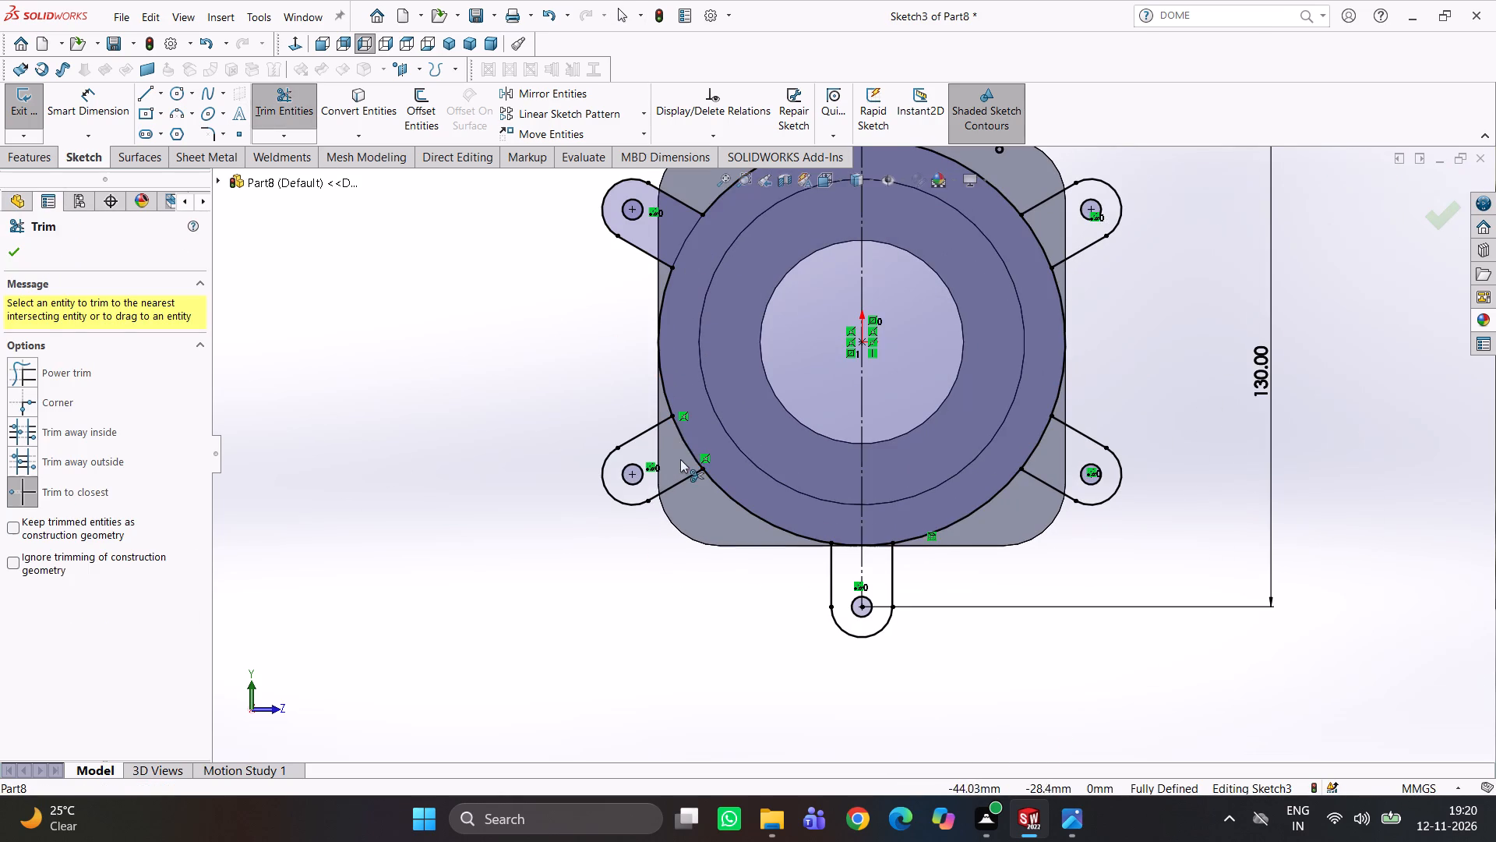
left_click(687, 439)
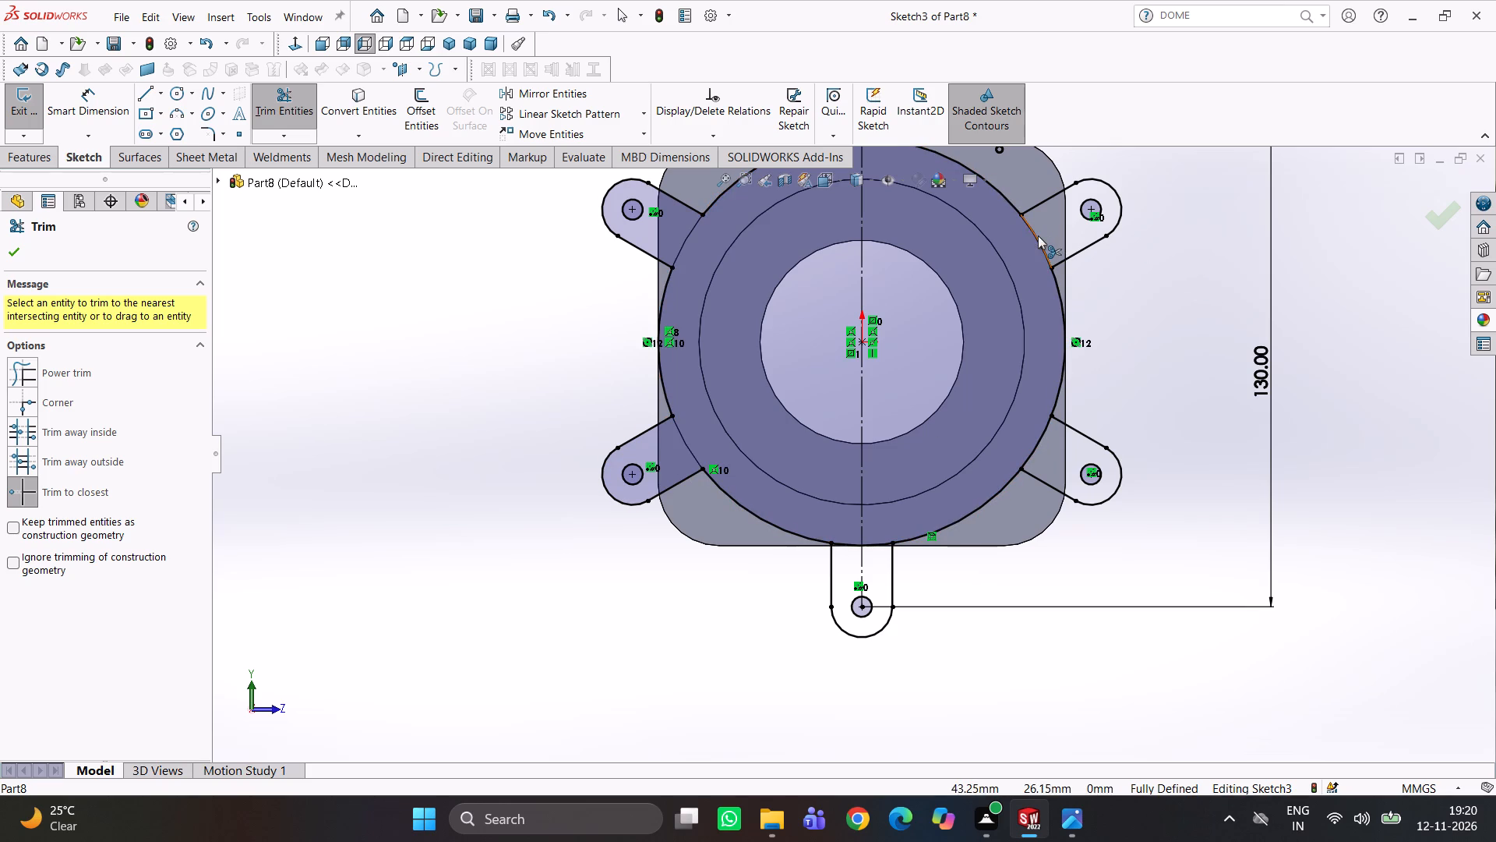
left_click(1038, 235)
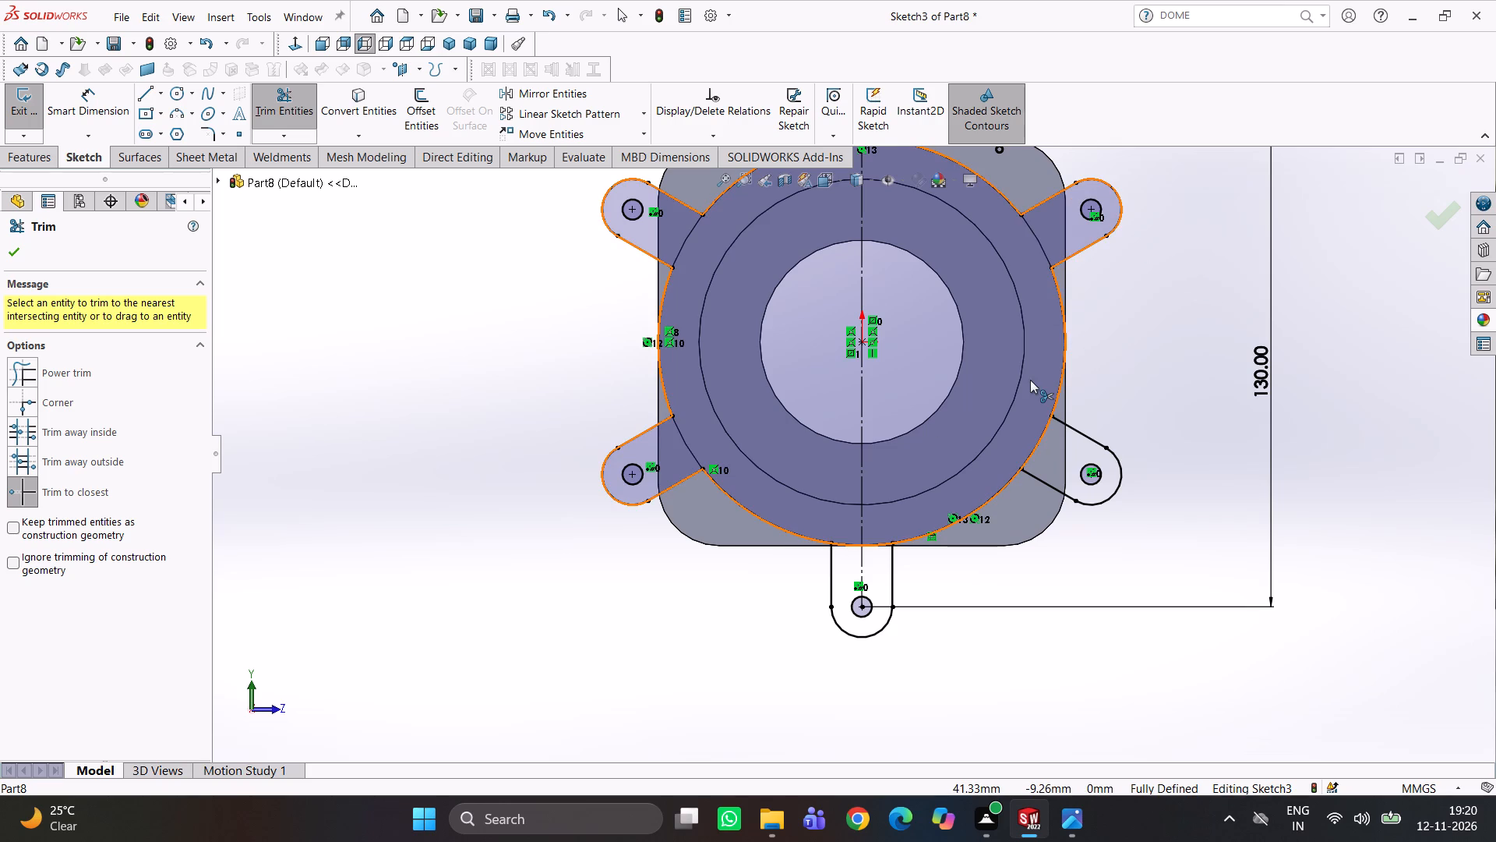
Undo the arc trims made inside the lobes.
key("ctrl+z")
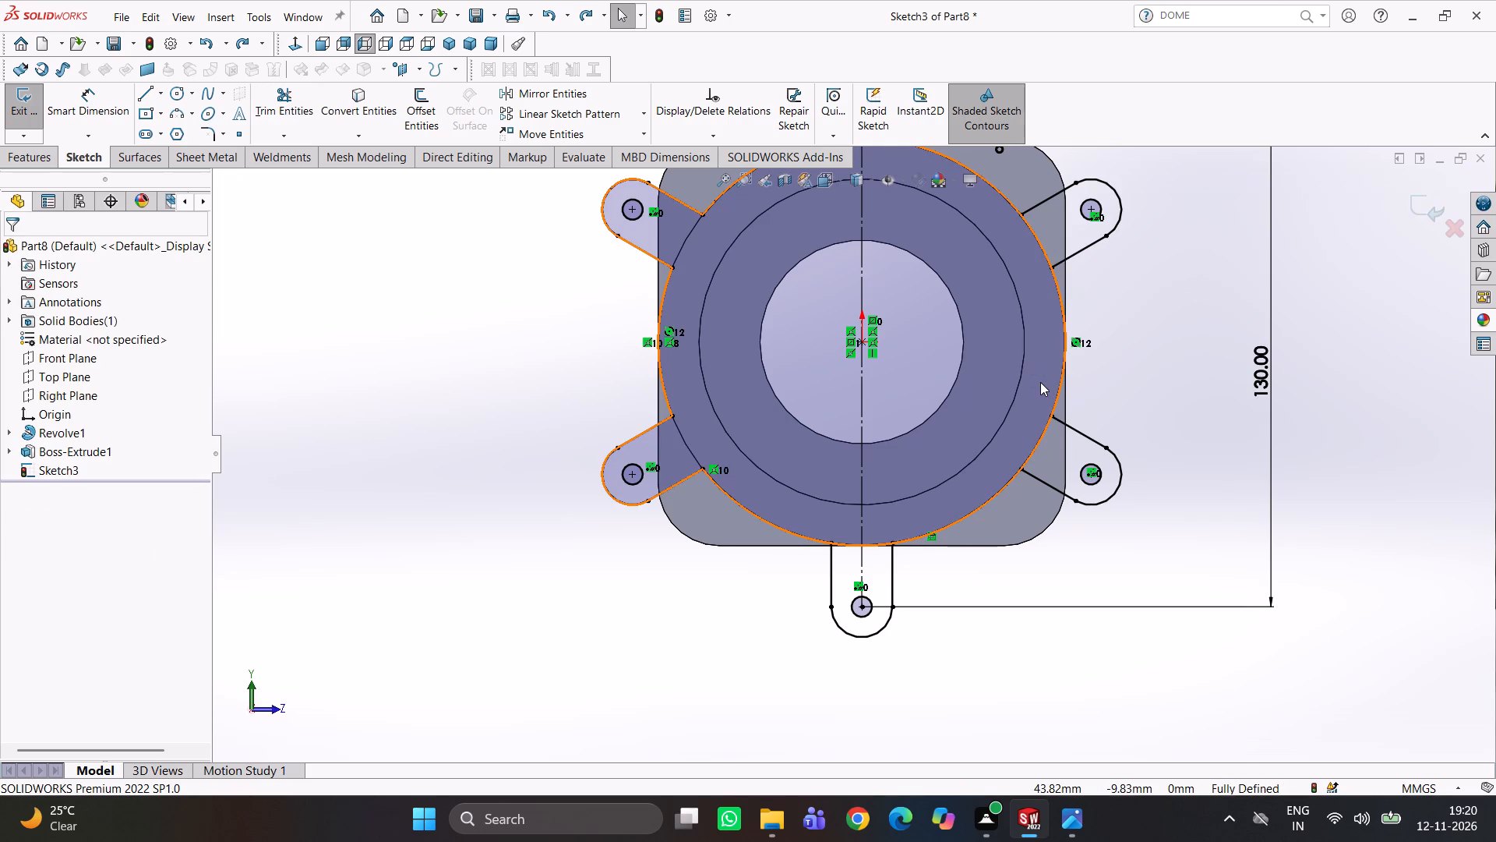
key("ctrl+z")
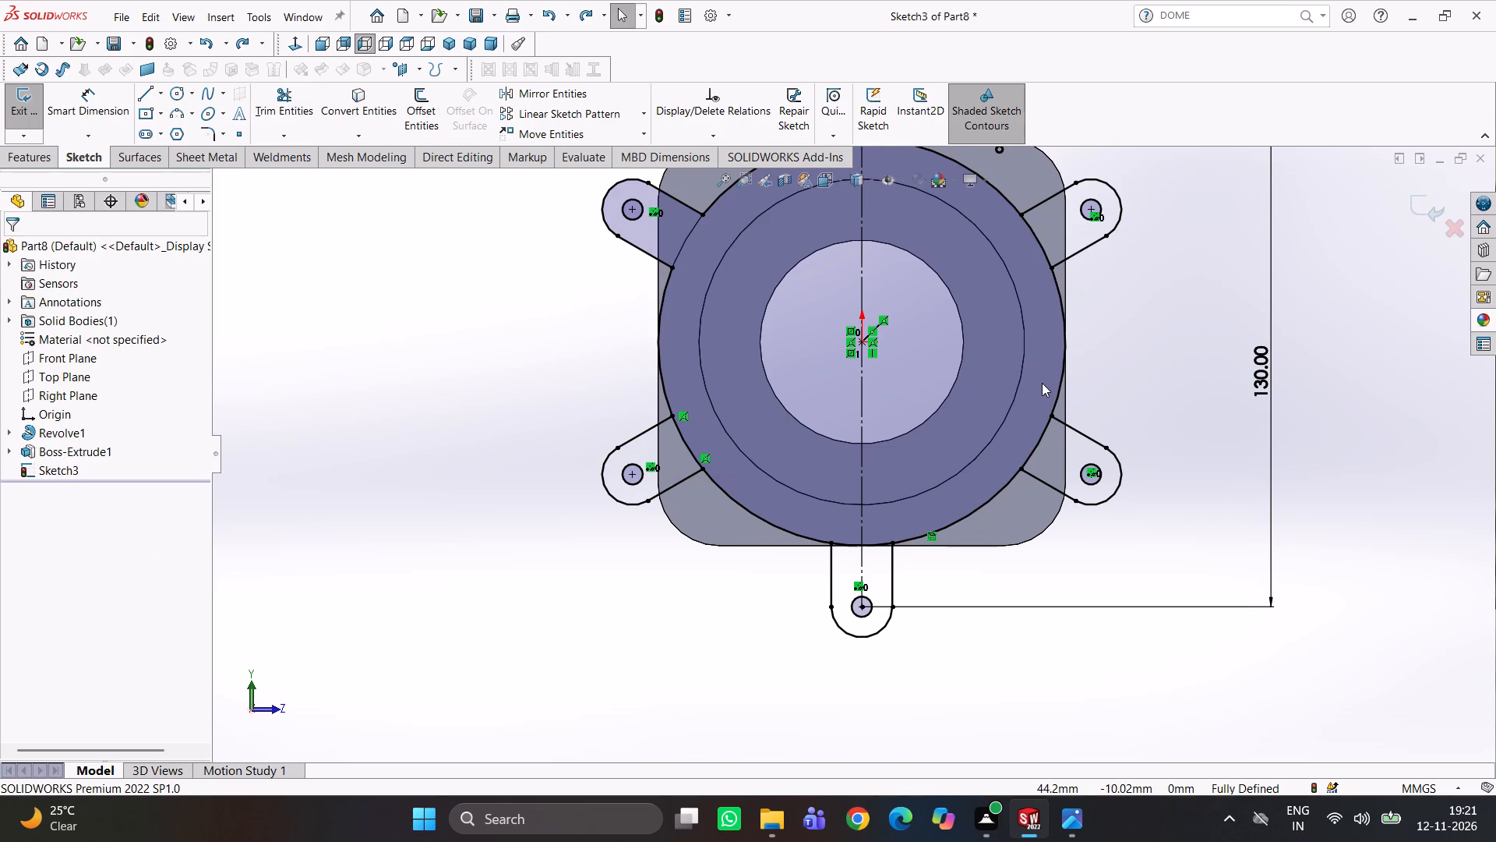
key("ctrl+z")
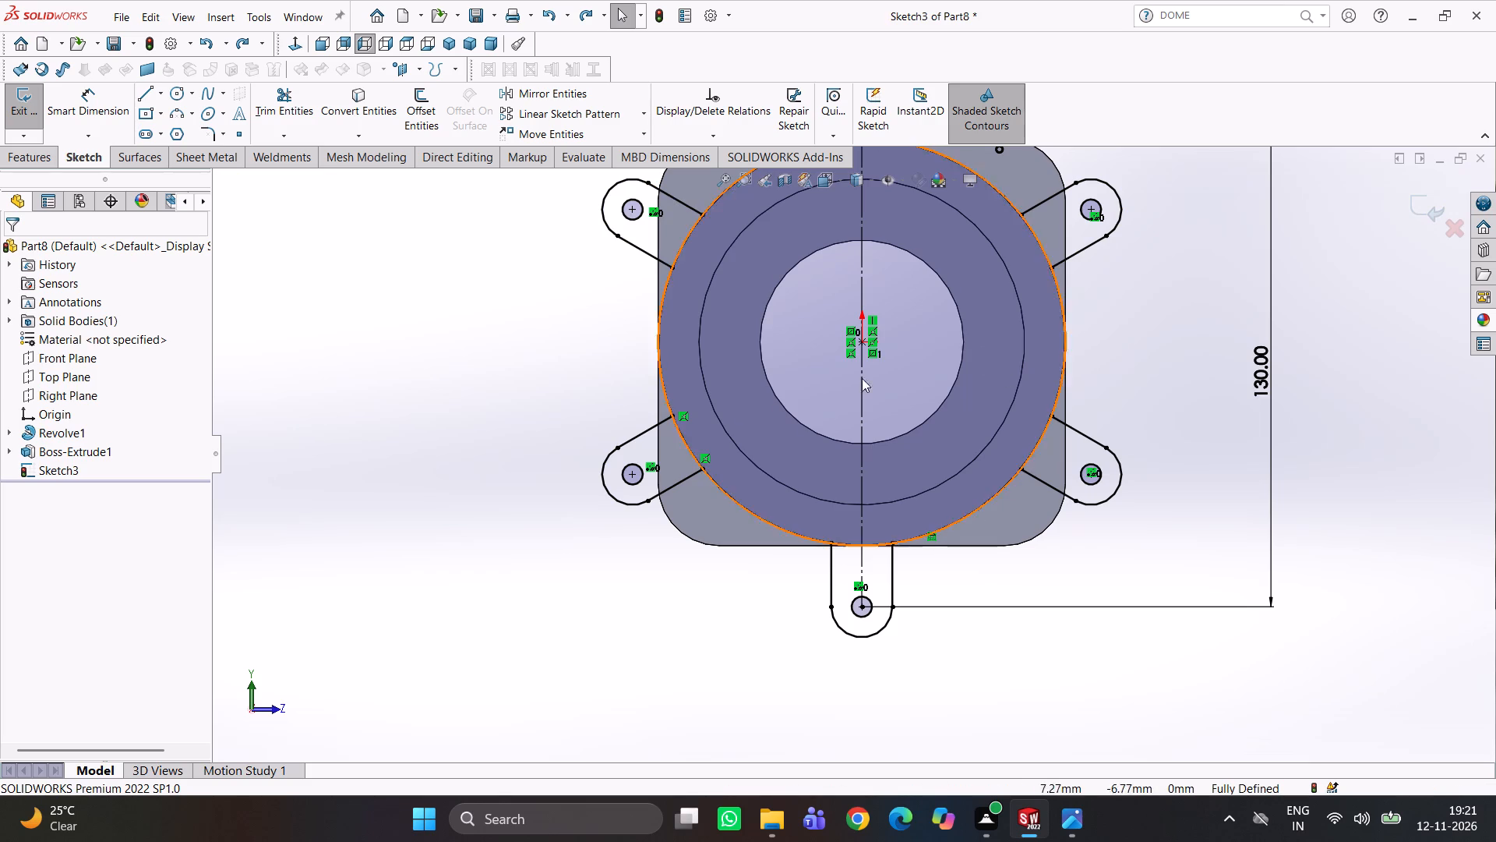
Trim away the six arcs of the 50 mm radius circle between neighbouring lobes, keeping the arcs that close each lobe.
left_click(290, 97)
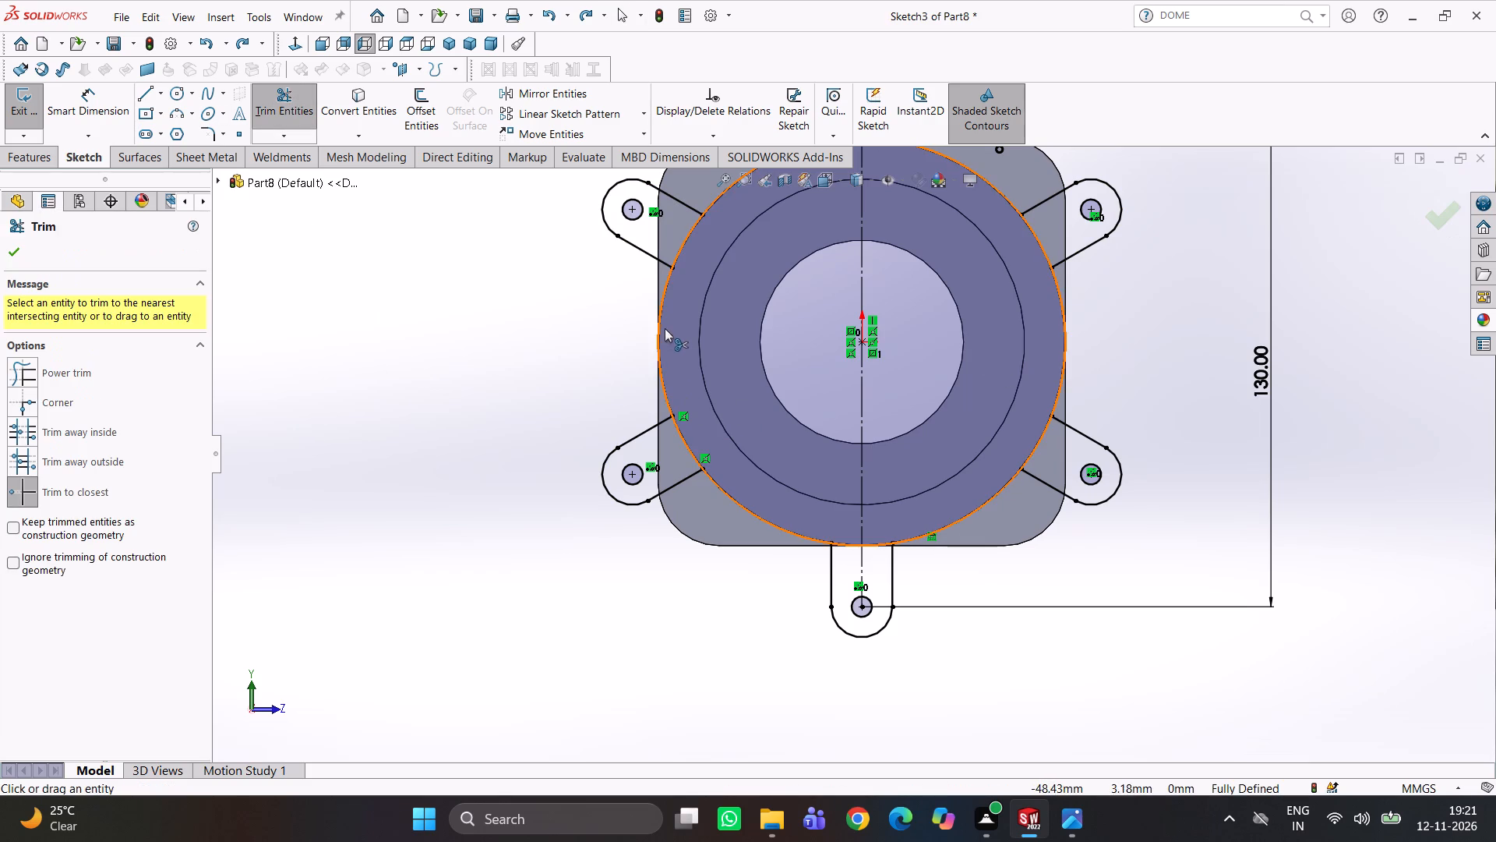
left_click(659, 315)
scroll(761, 376, "up", 2)
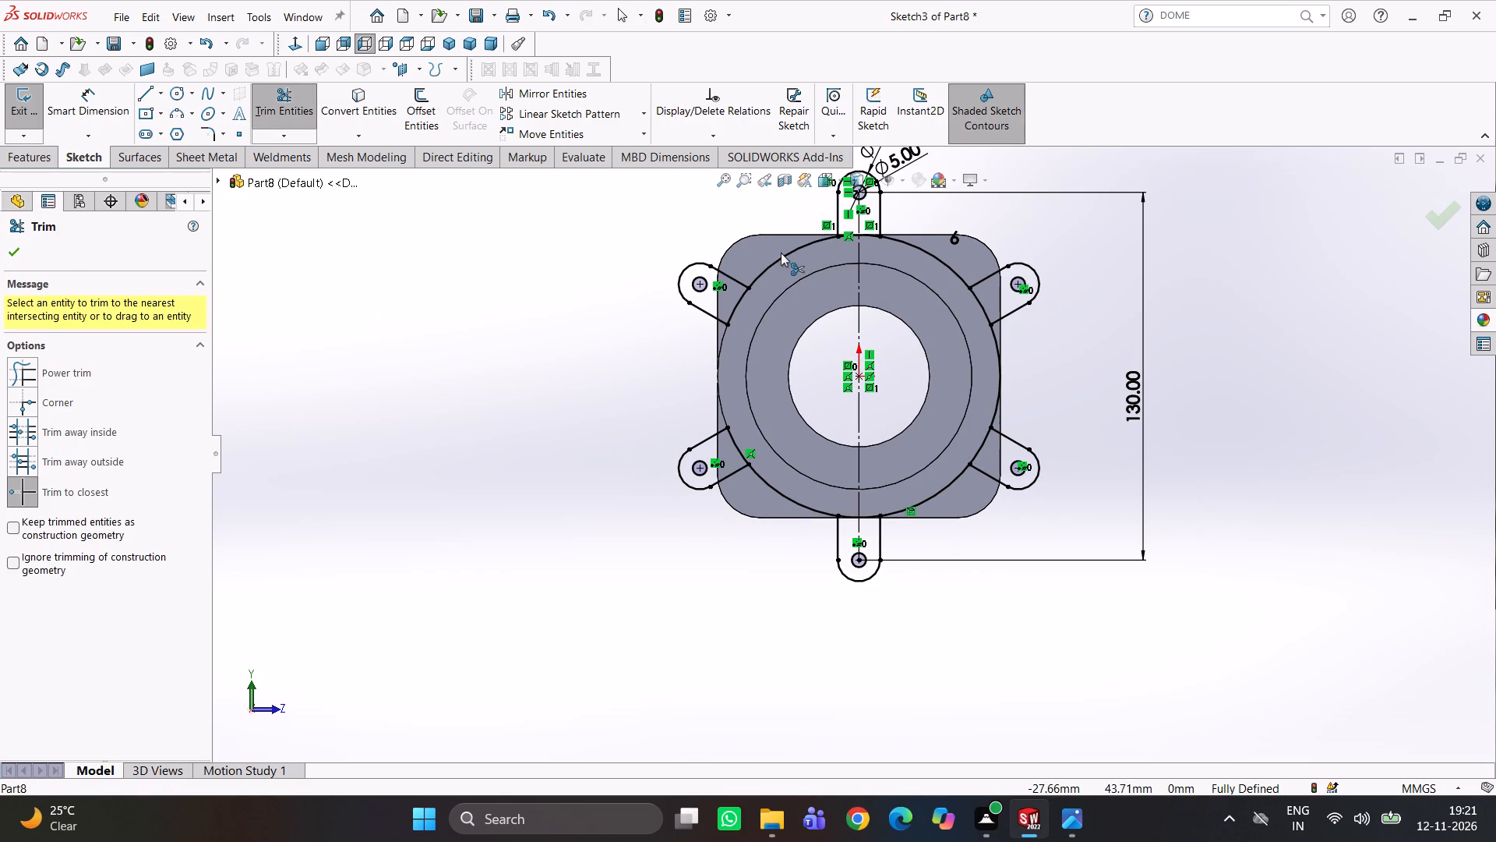
left_click(782, 255)
left_click(920, 246)
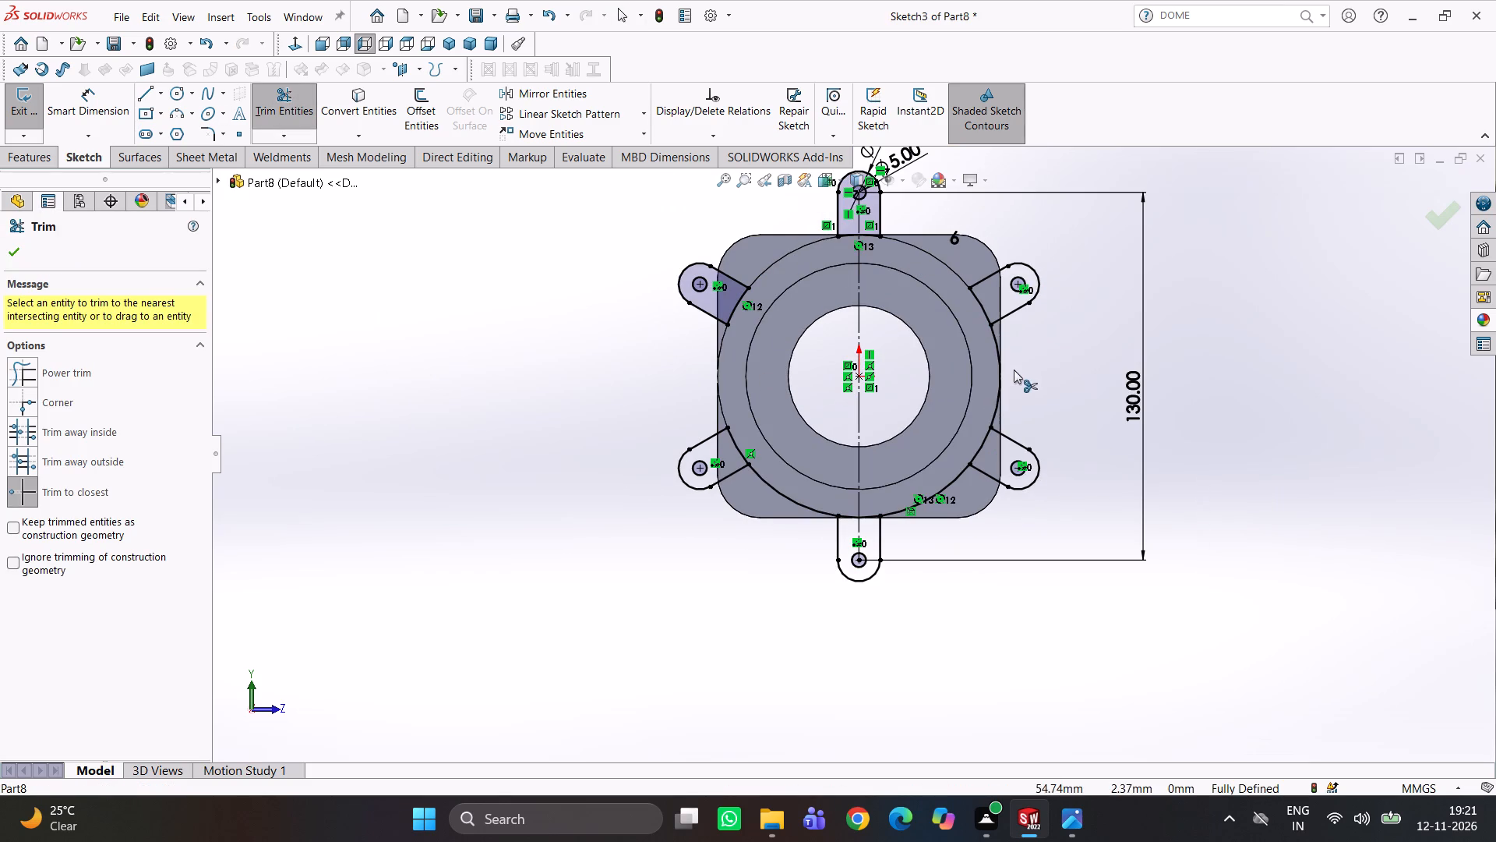
left_click(997, 355)
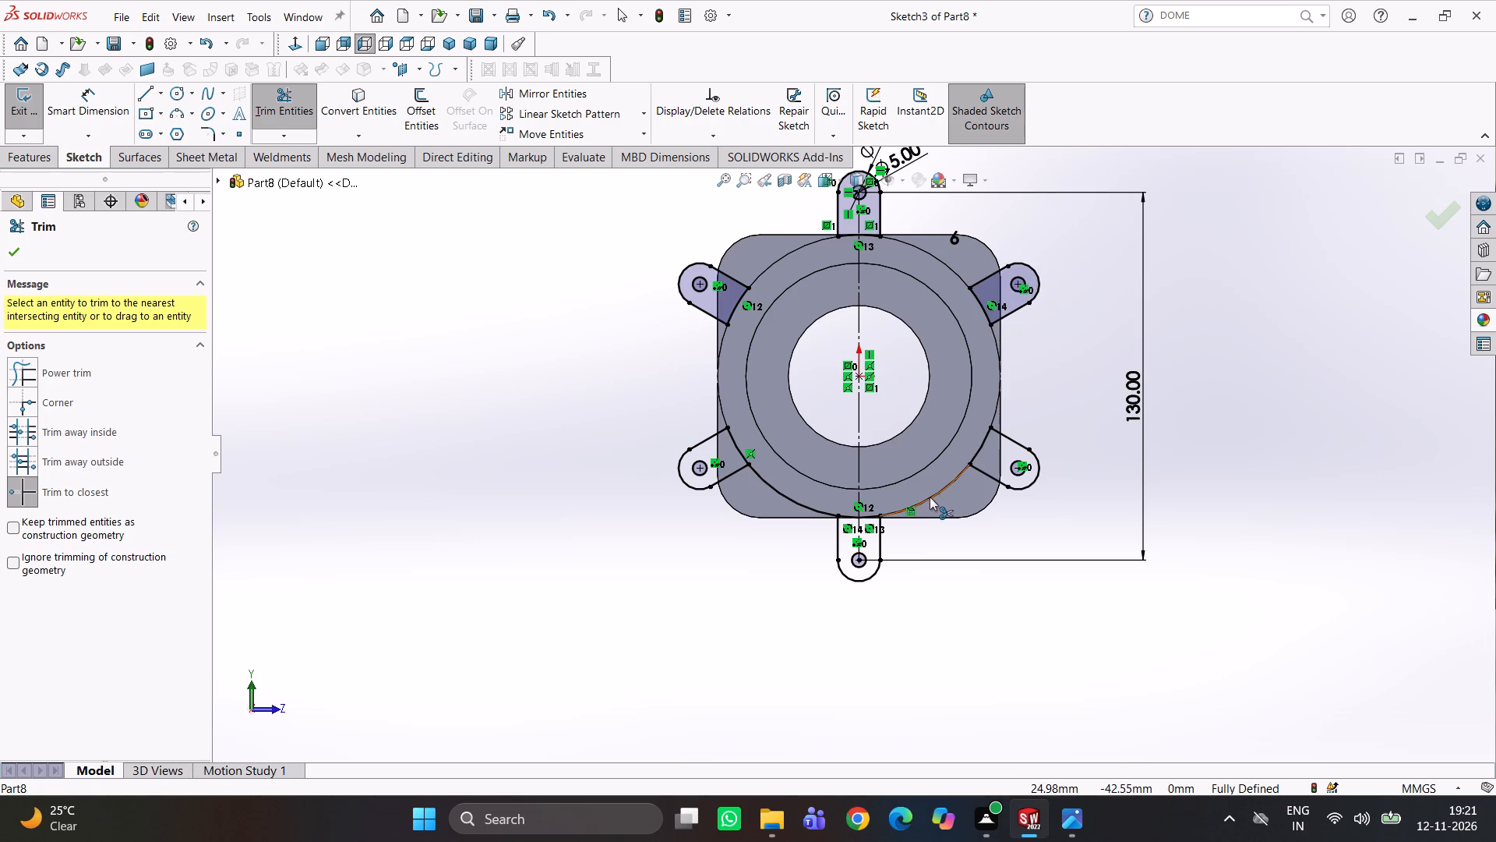
left_click(930, 497)
left_click(803, 506)
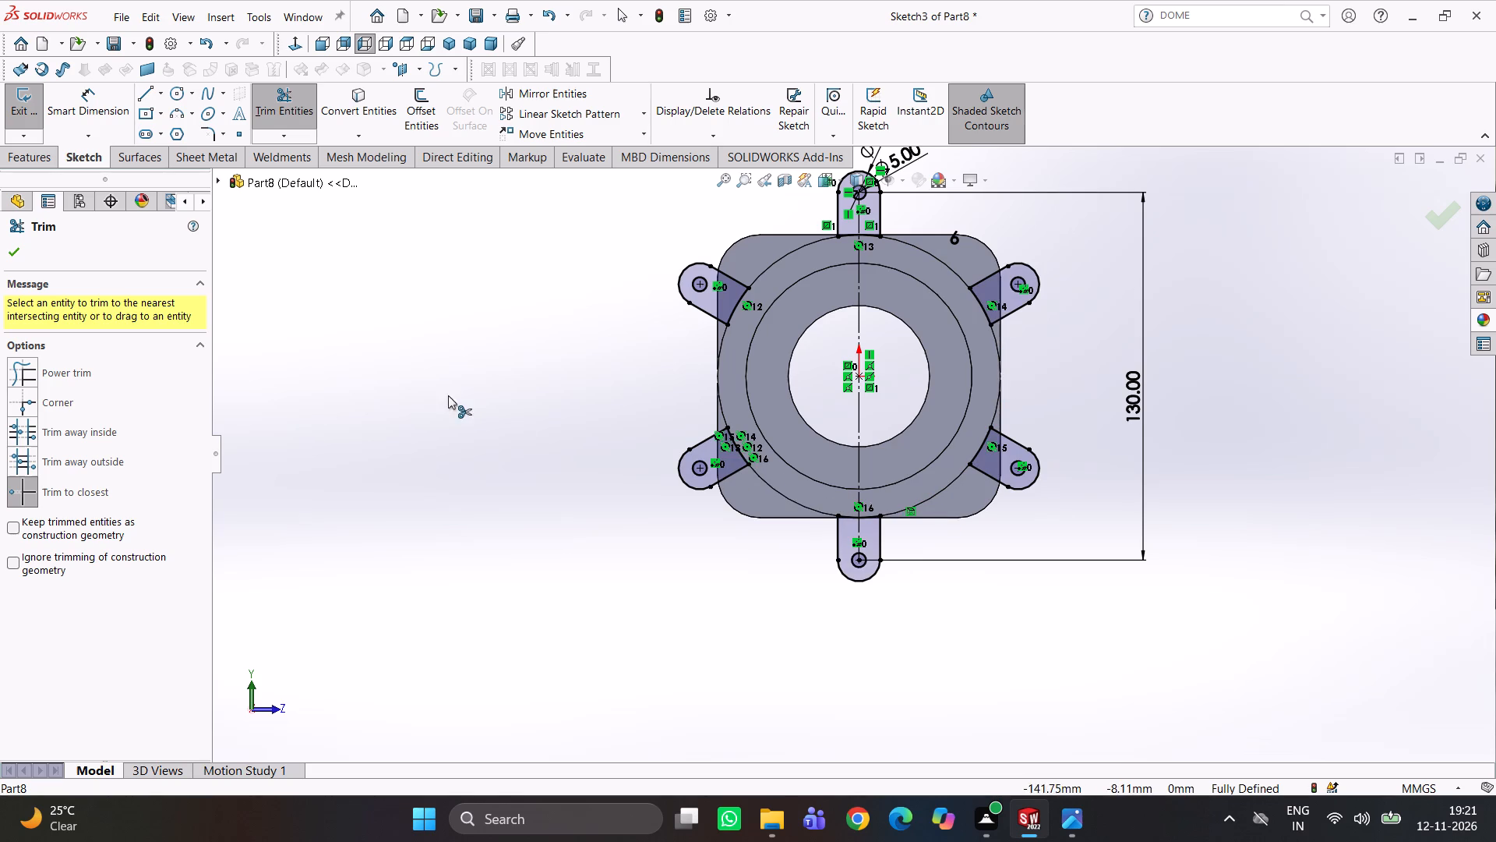
Extrude the six-lobe sketch 15 mm in the reversed direction, toward the square flange, merged with the body.
left_click(21, 255)
left_click(28, 158)
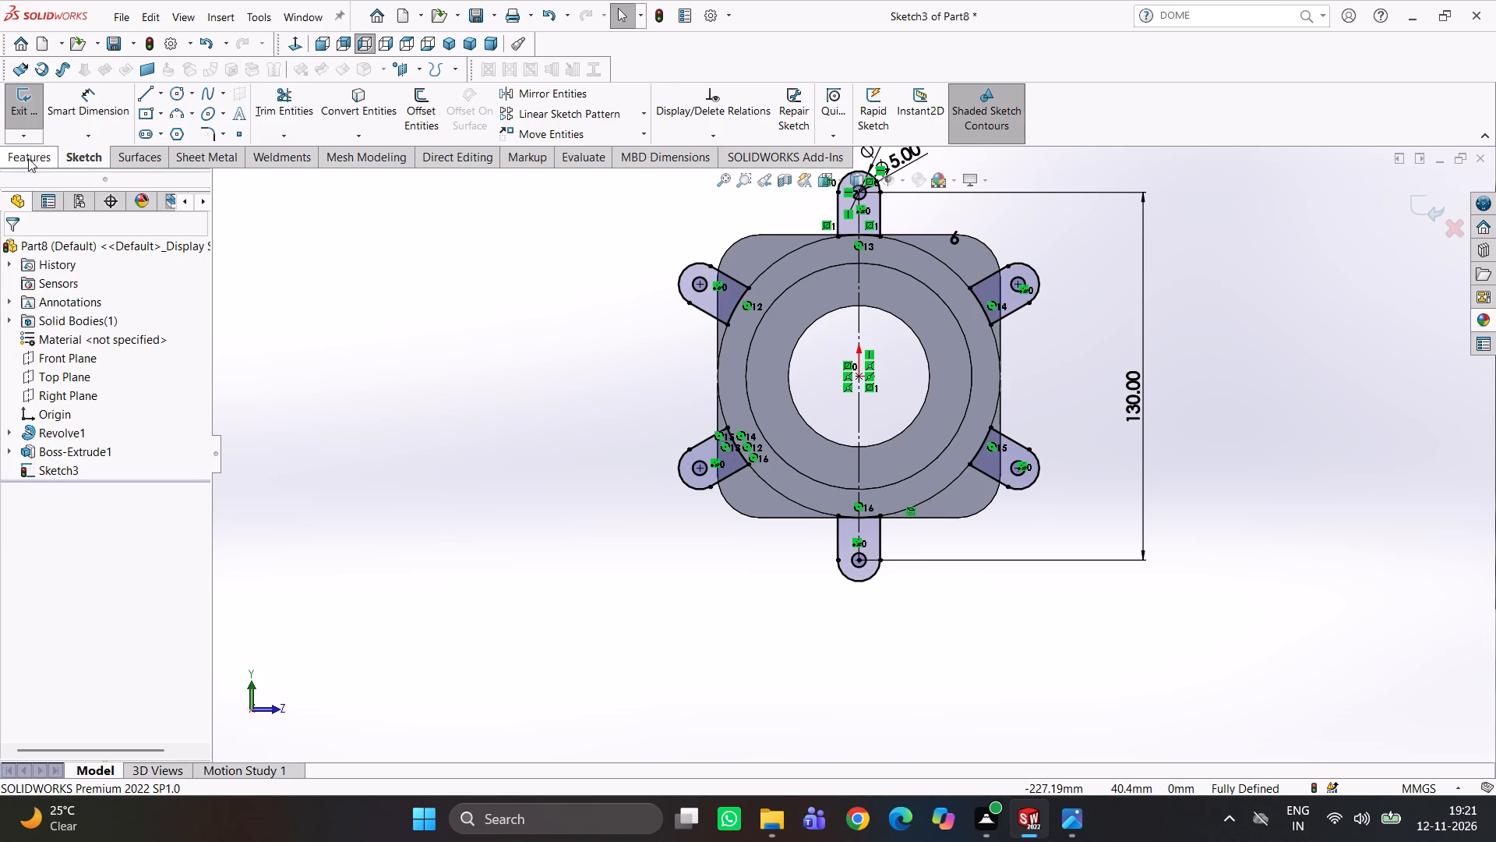
left_click(53, 123)
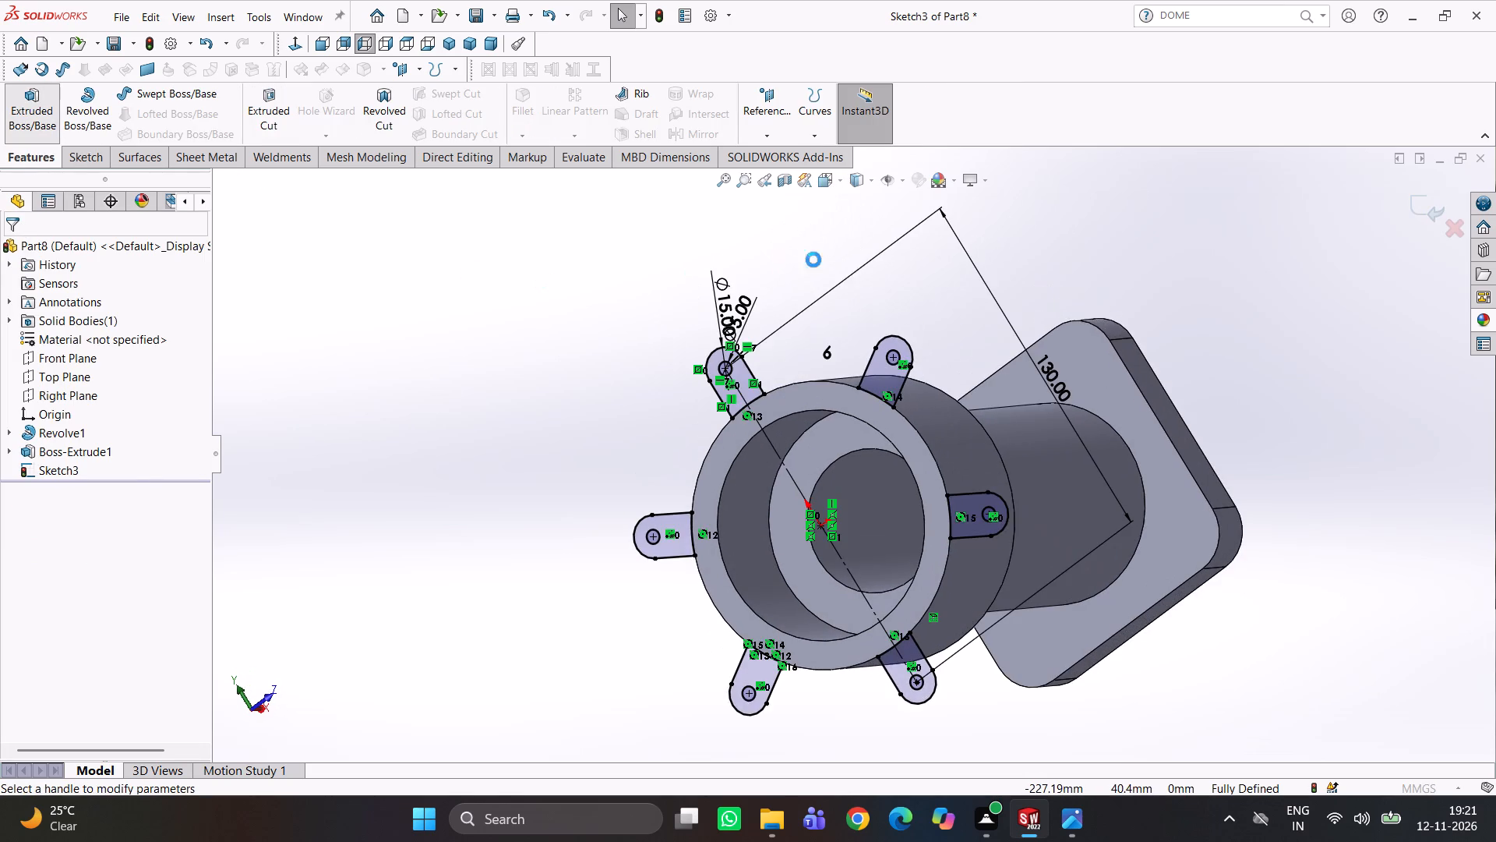
middle_click_drag(1198, 241, 1159, 278)
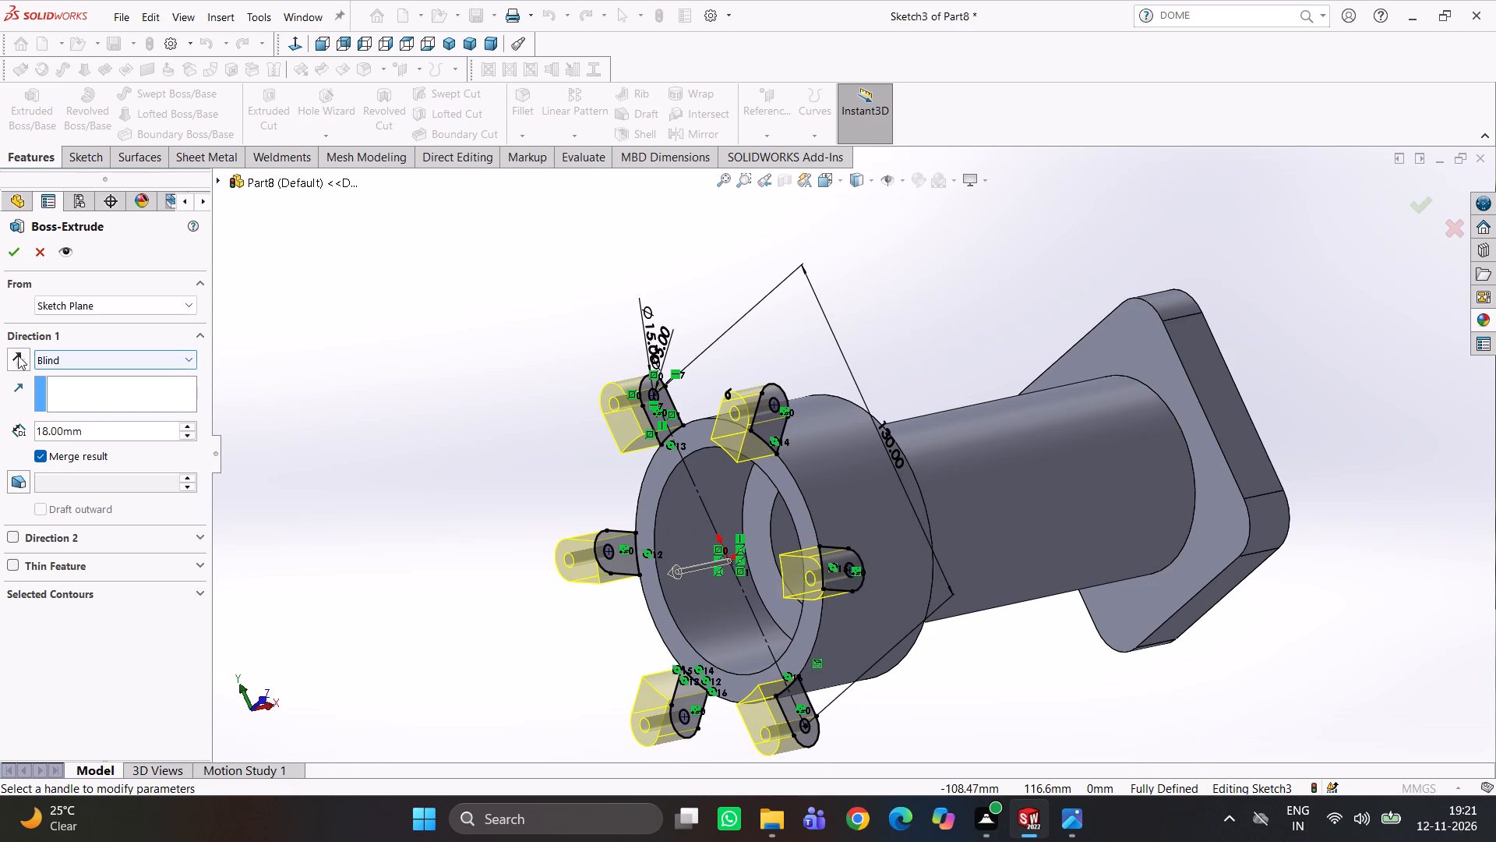
left_click(12, 357)
left_click_drag(100, 430, 26, 437)
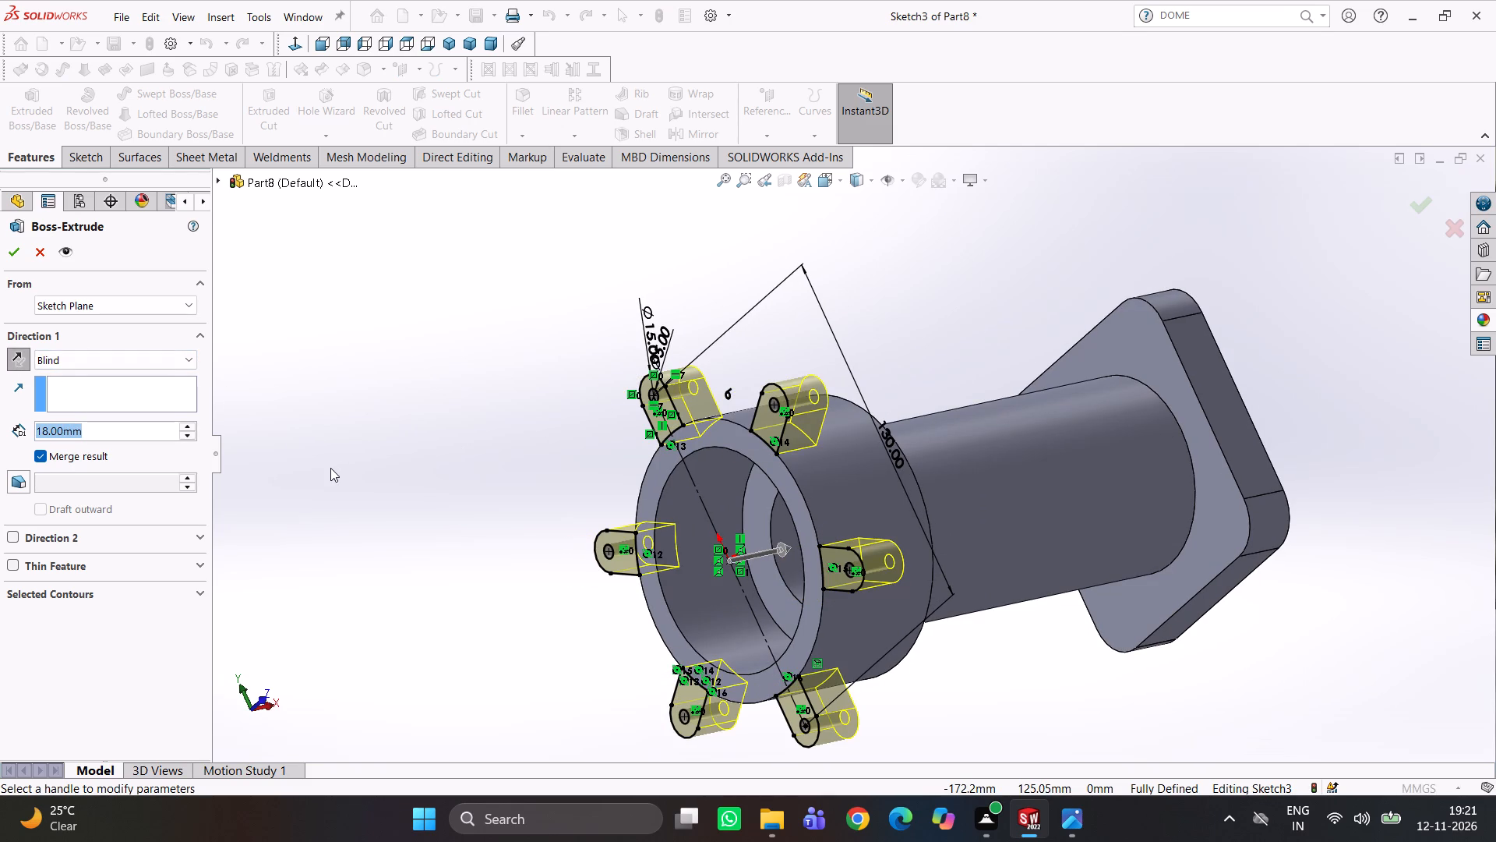
type("15")
key("Return")
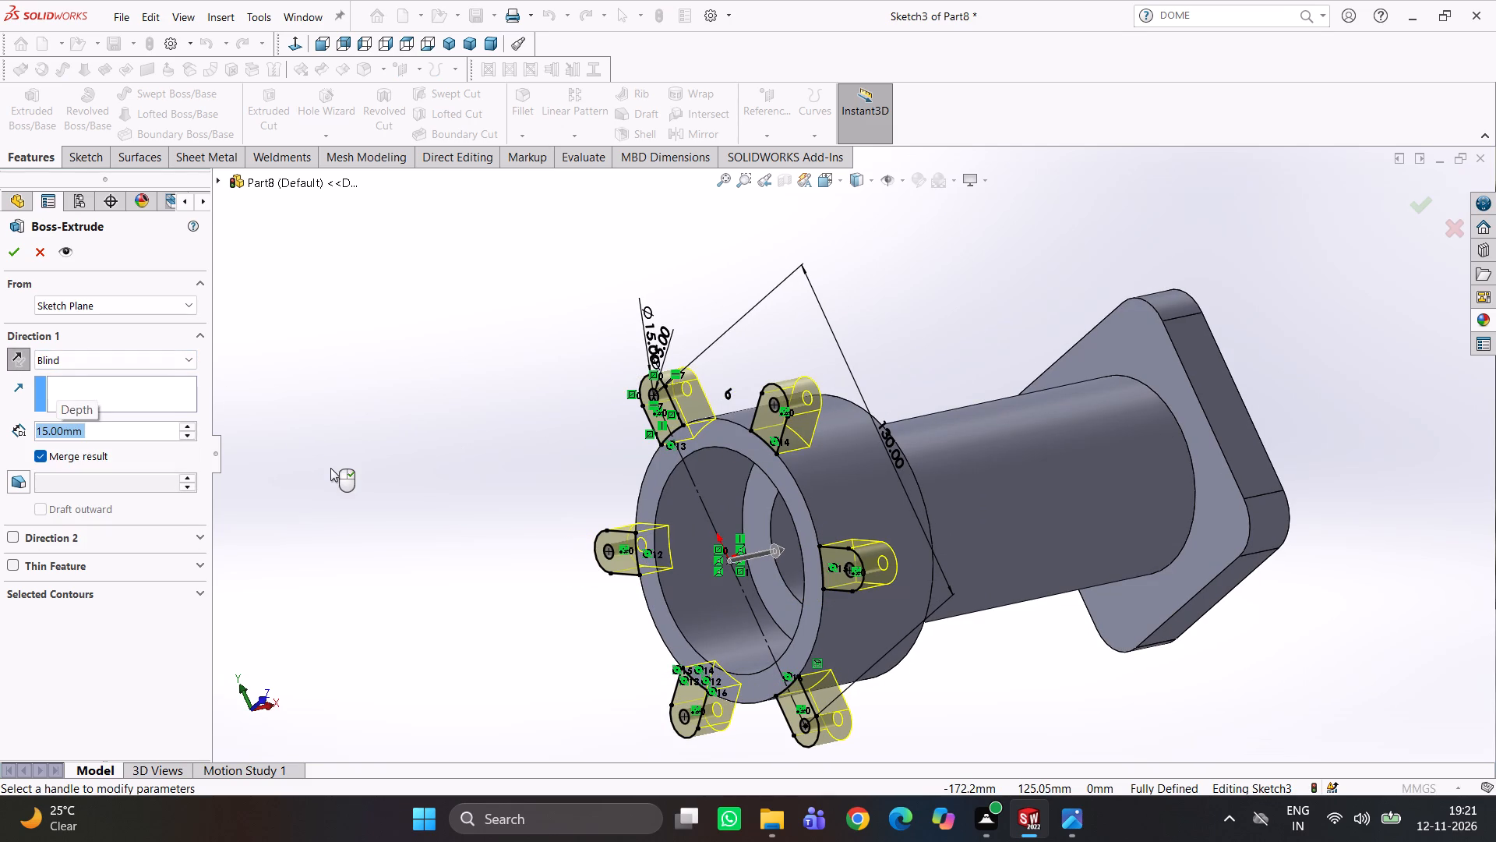
left_click(16, 256)
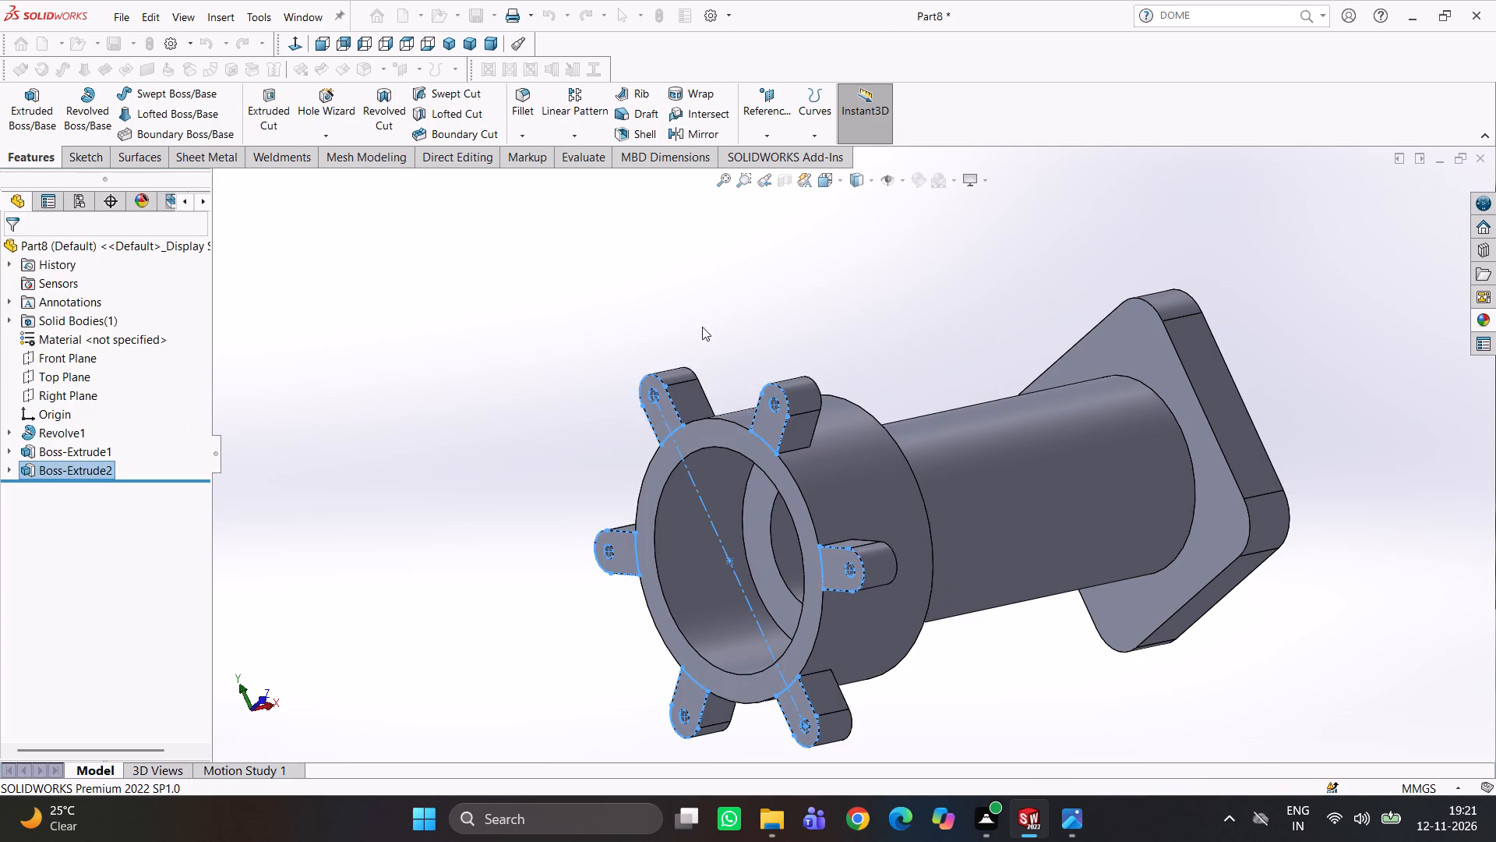
Examine the extruded lobes, the wide end and the square flange from several angles.
middle_click_drag(816, 324, 888, 283)
left_click(680, 382)
scroll(839, 416, "up", 1)
middle_click_drag(839, 416, 727, 462)
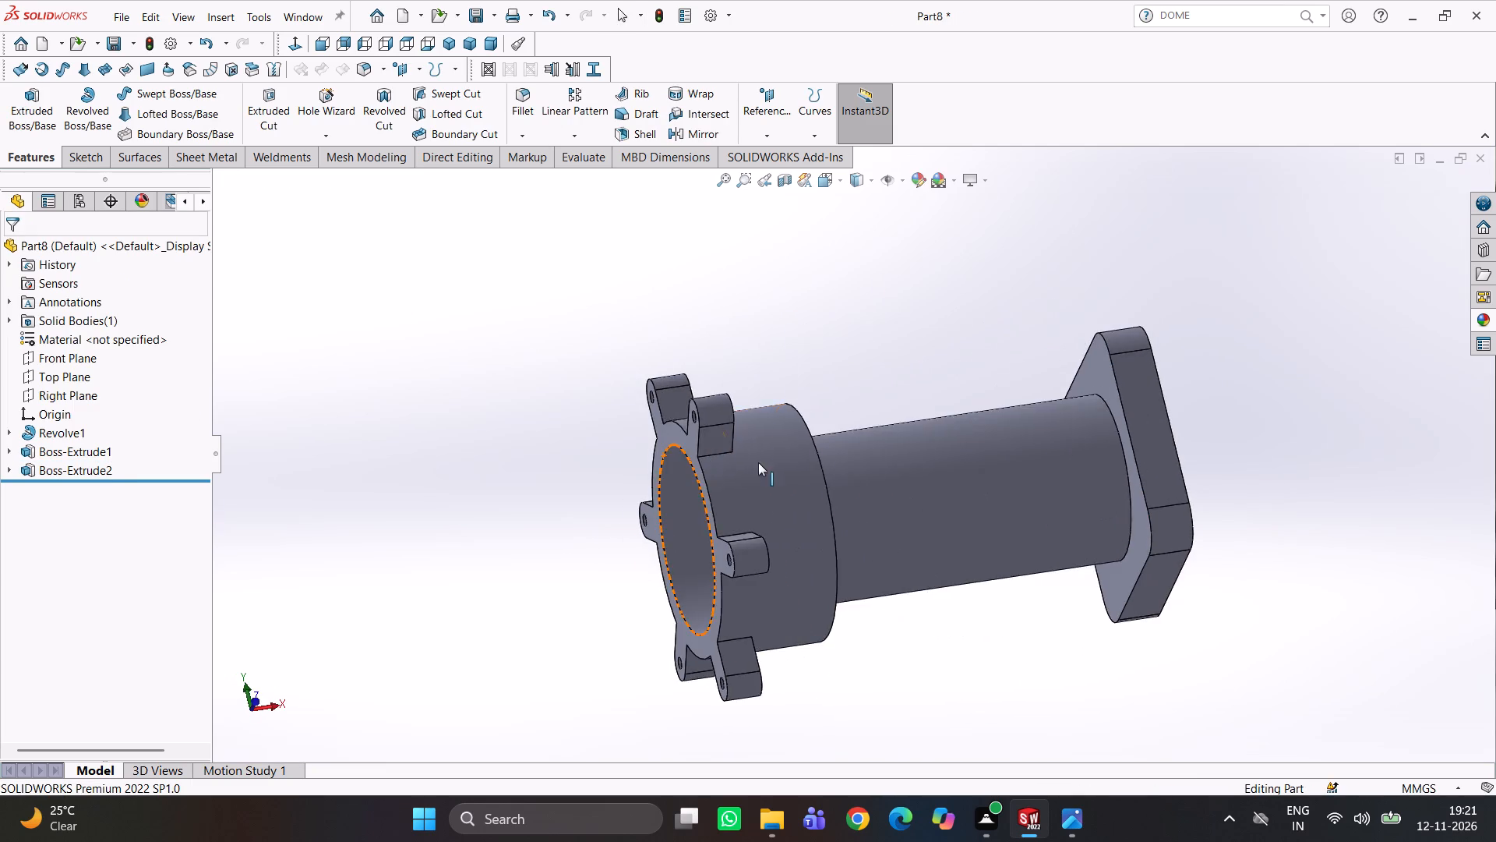
scroll(824, 452, "up", 2)
middle_click_drag(996, 462, 1096, 397)
scroll(1051, 531, "down", 2)
left_click(961, 511)
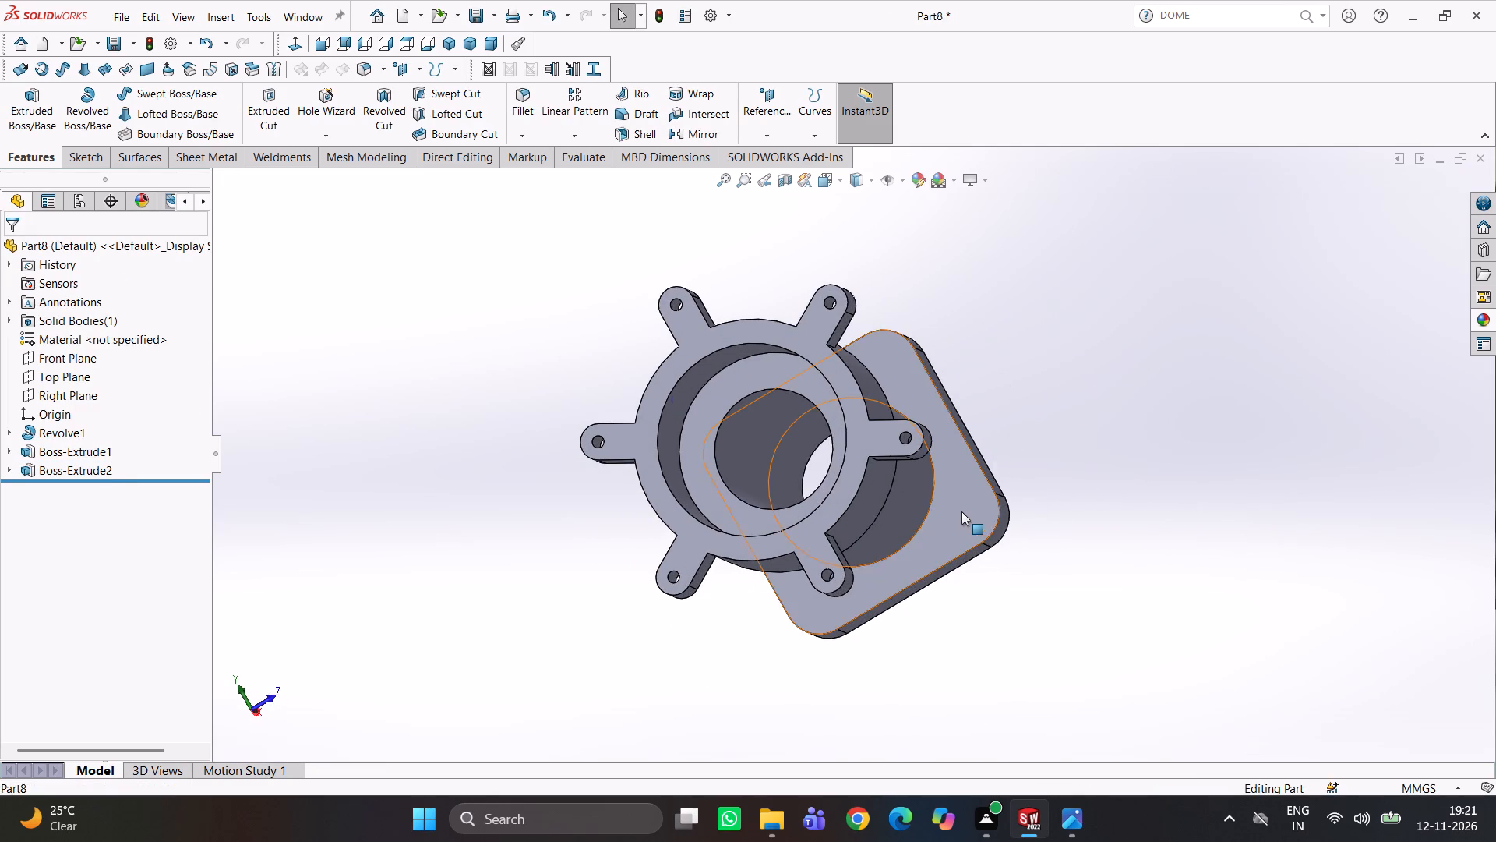
middle_click_drag(1101, 547, 1052, 549)
left_click(1172, 489)
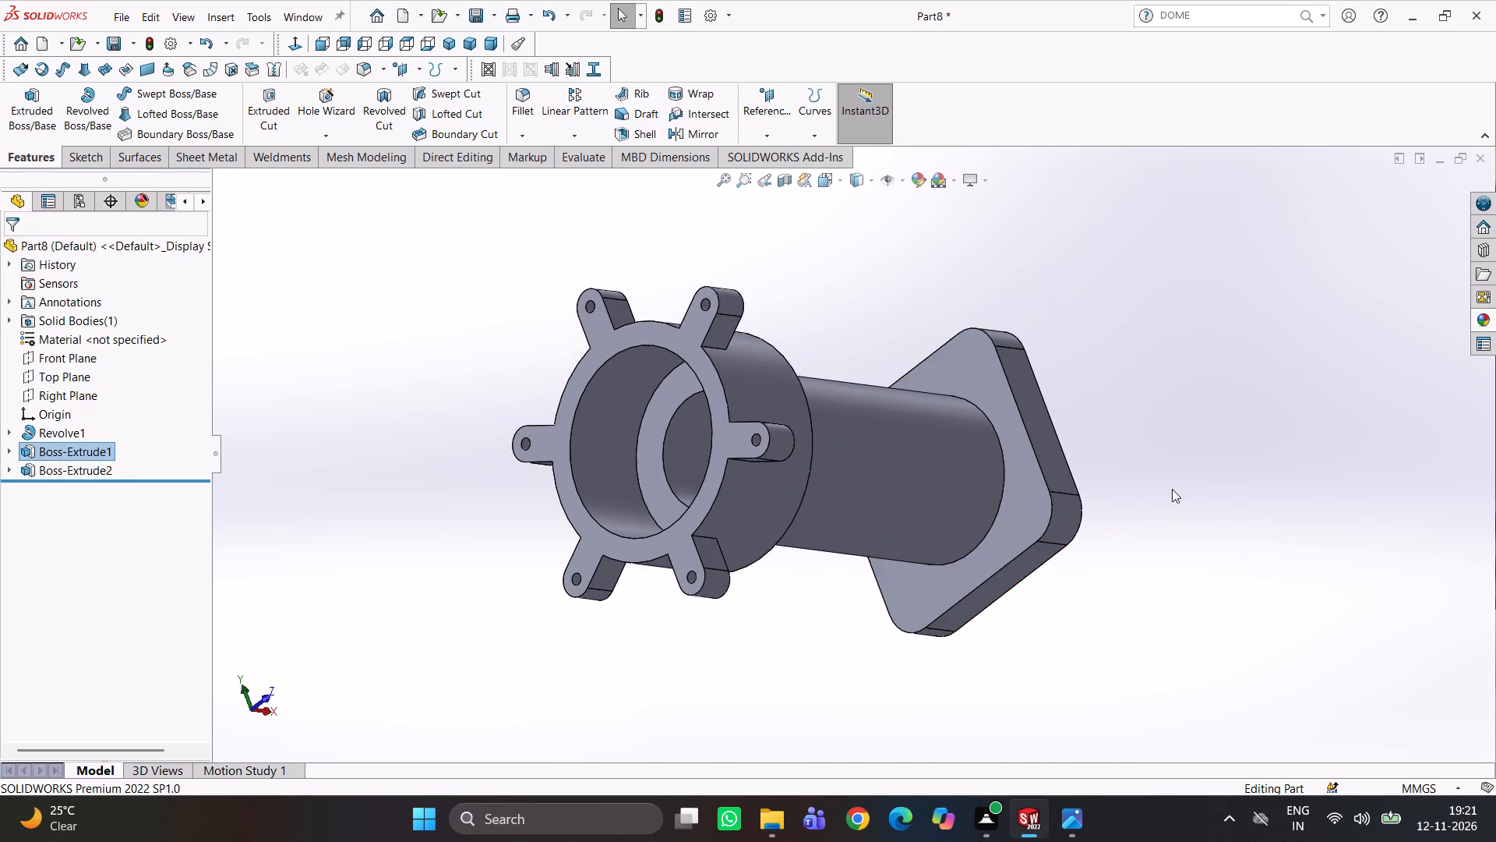
Sketch a circle about 12 mm in diameter near the upper-left corner of the square flange's outer face.
middle_click_drag(1180, 500, 986, 437)
left_click(912, 336)
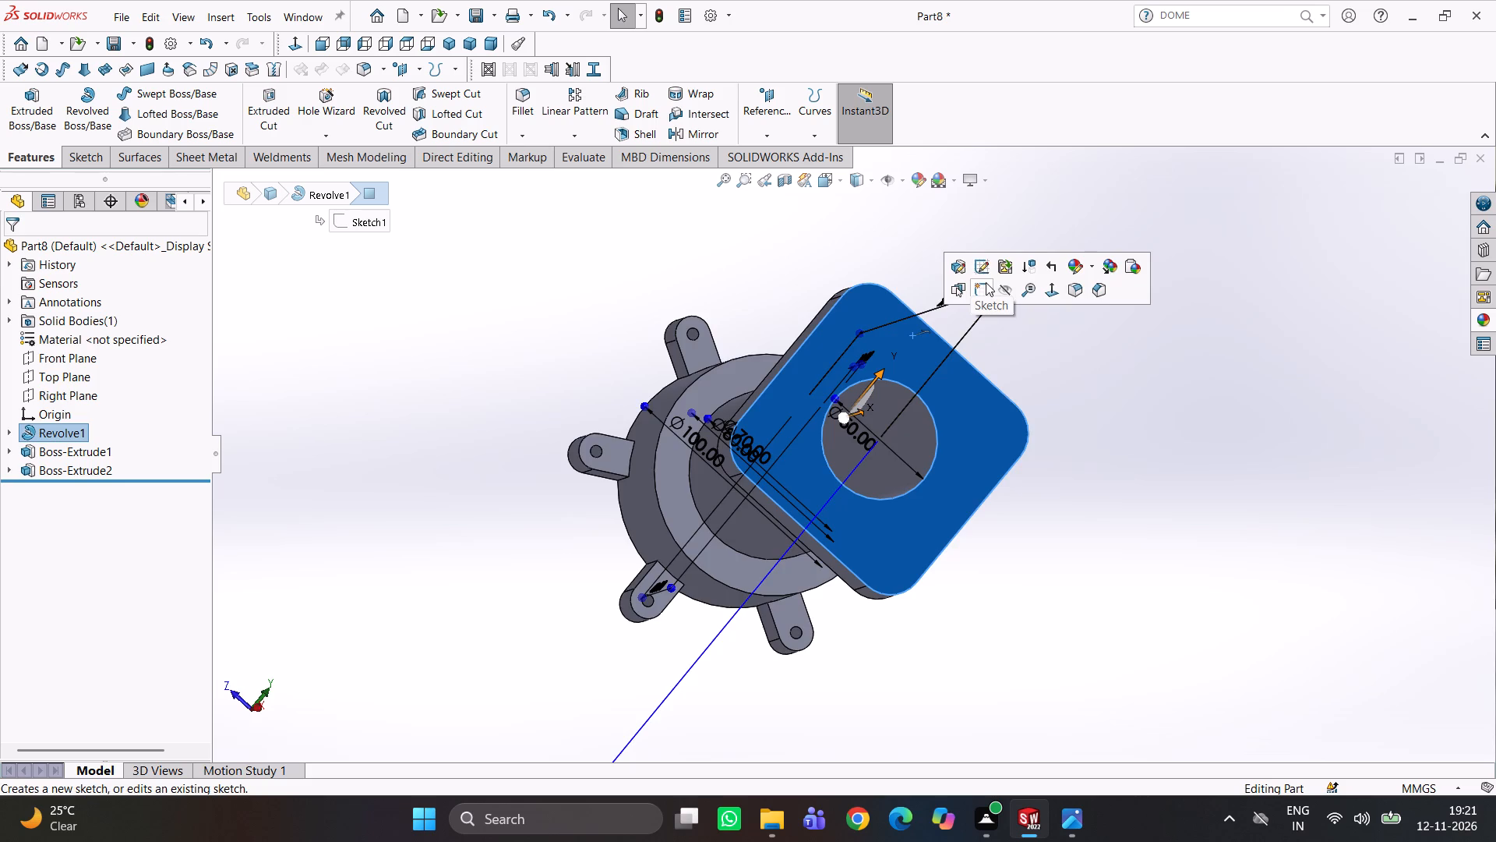
left_click(986, 282)
right_click_drag(1064, 236, 1258, 235)
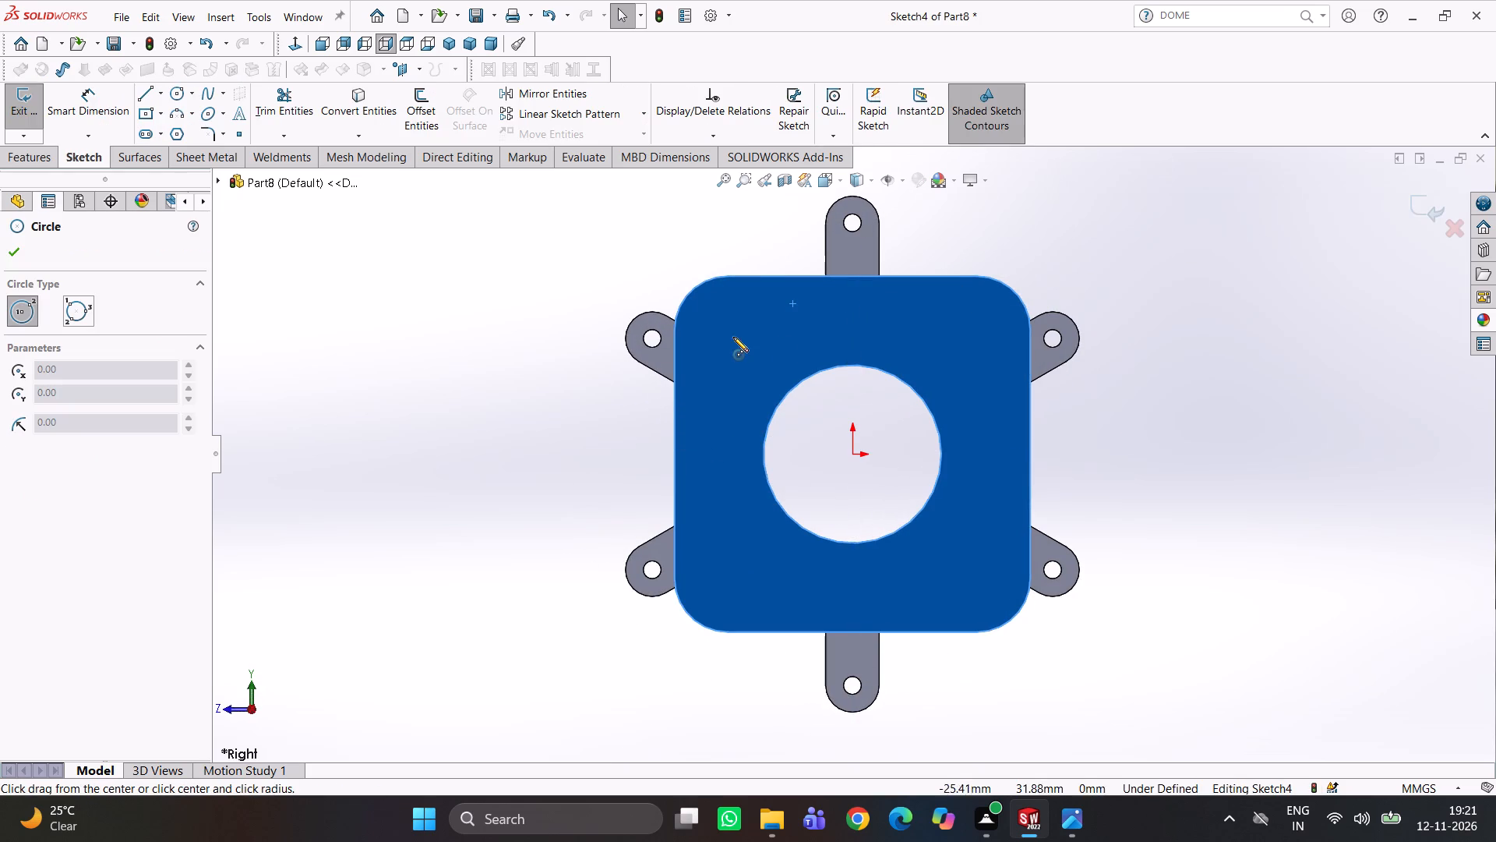
left_click(729, 330)
left_click(748, 338)
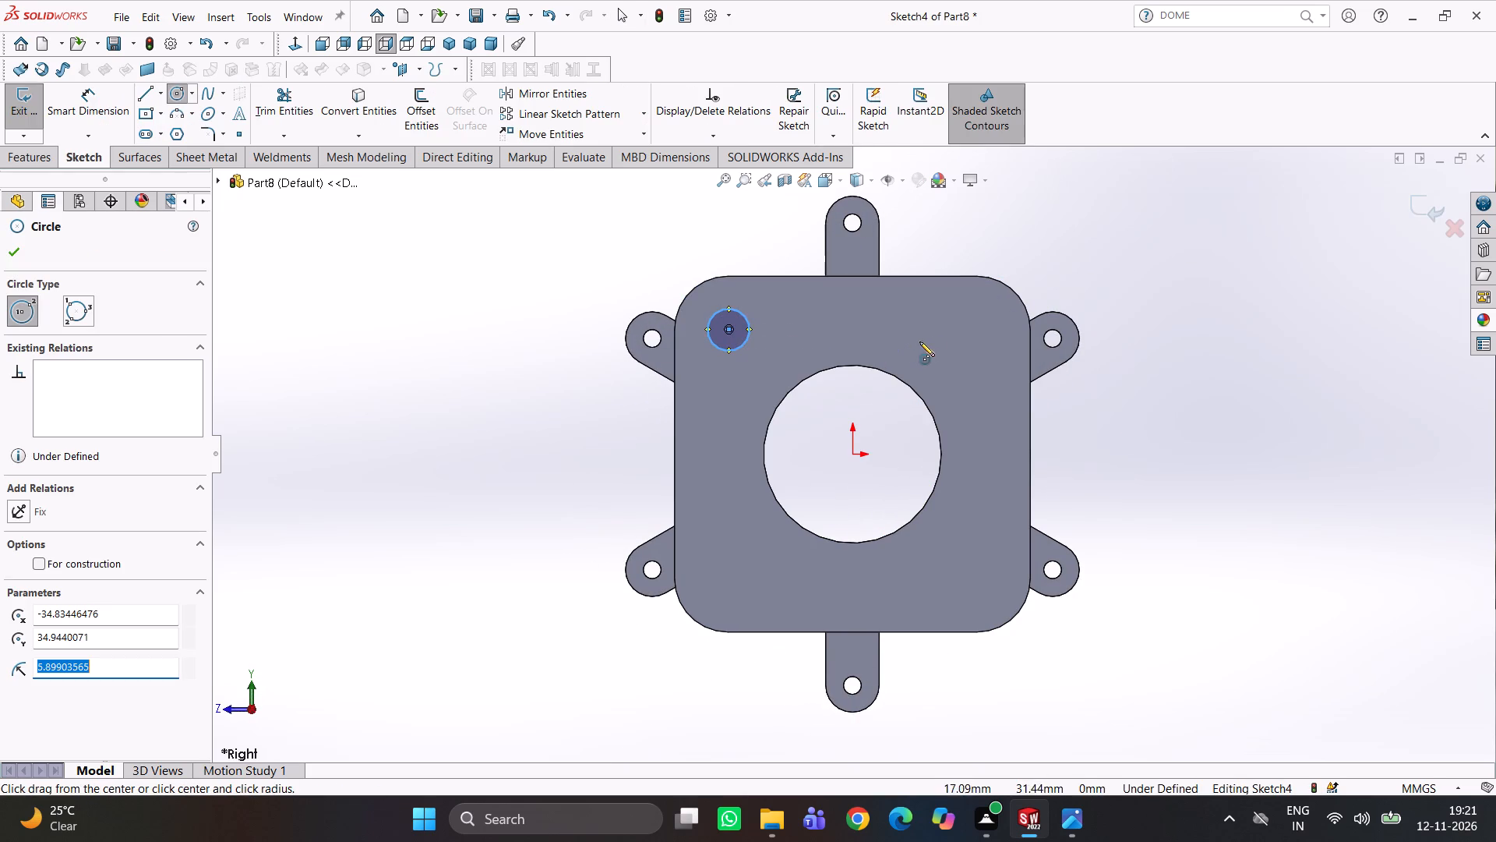
Dimension the corner circle's centre 15 mm from the flange's top edge and 15 mm from its adjacent left edge.
right_click_drag(1124, 327, 1093, 201)
left_click(739, 278)
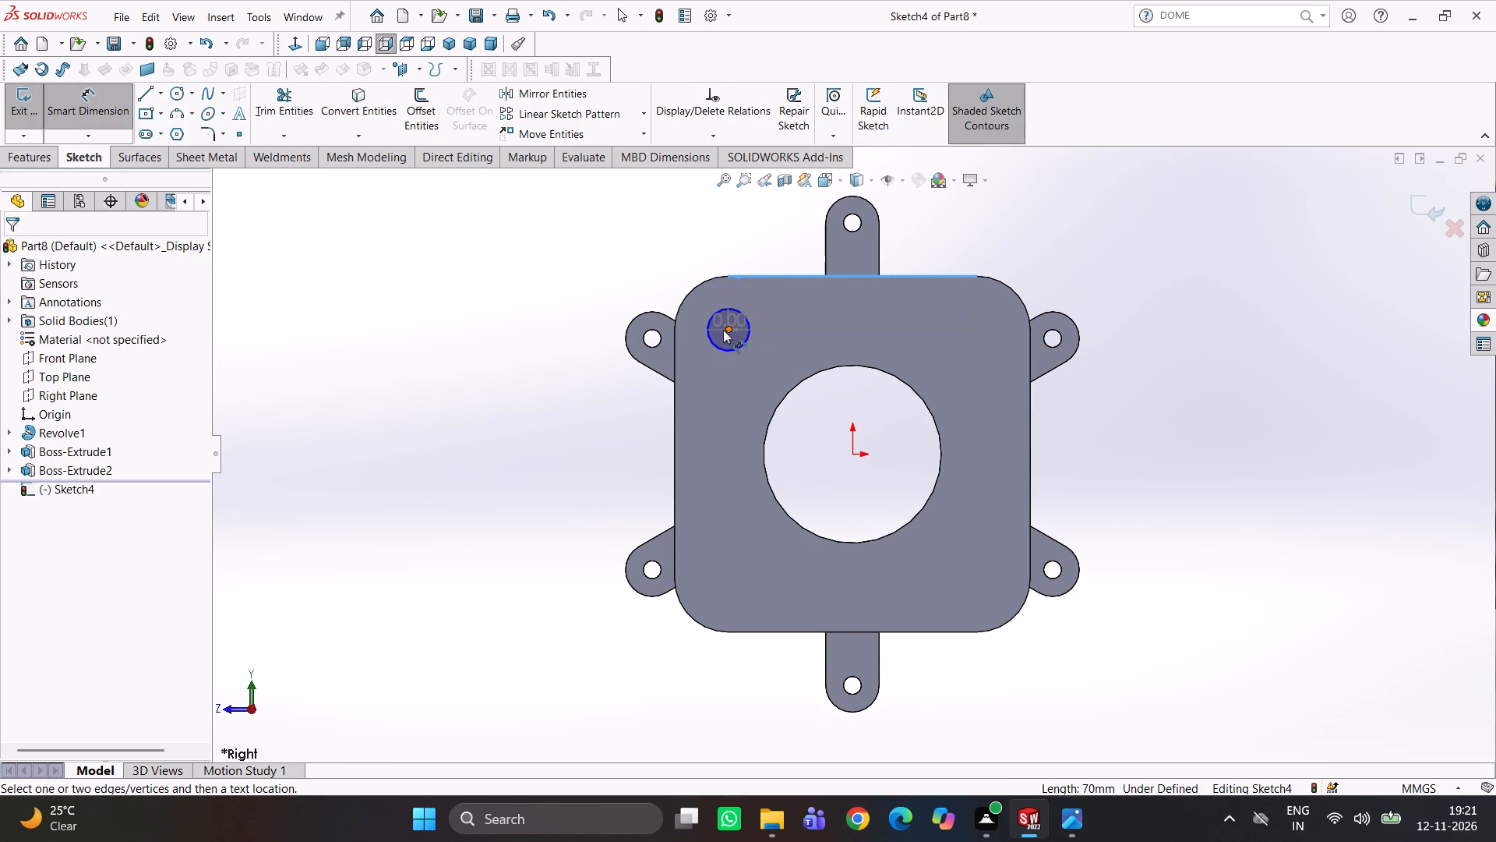
left_click_drag(726, 327, 707, 324)
left_click(602, 302)
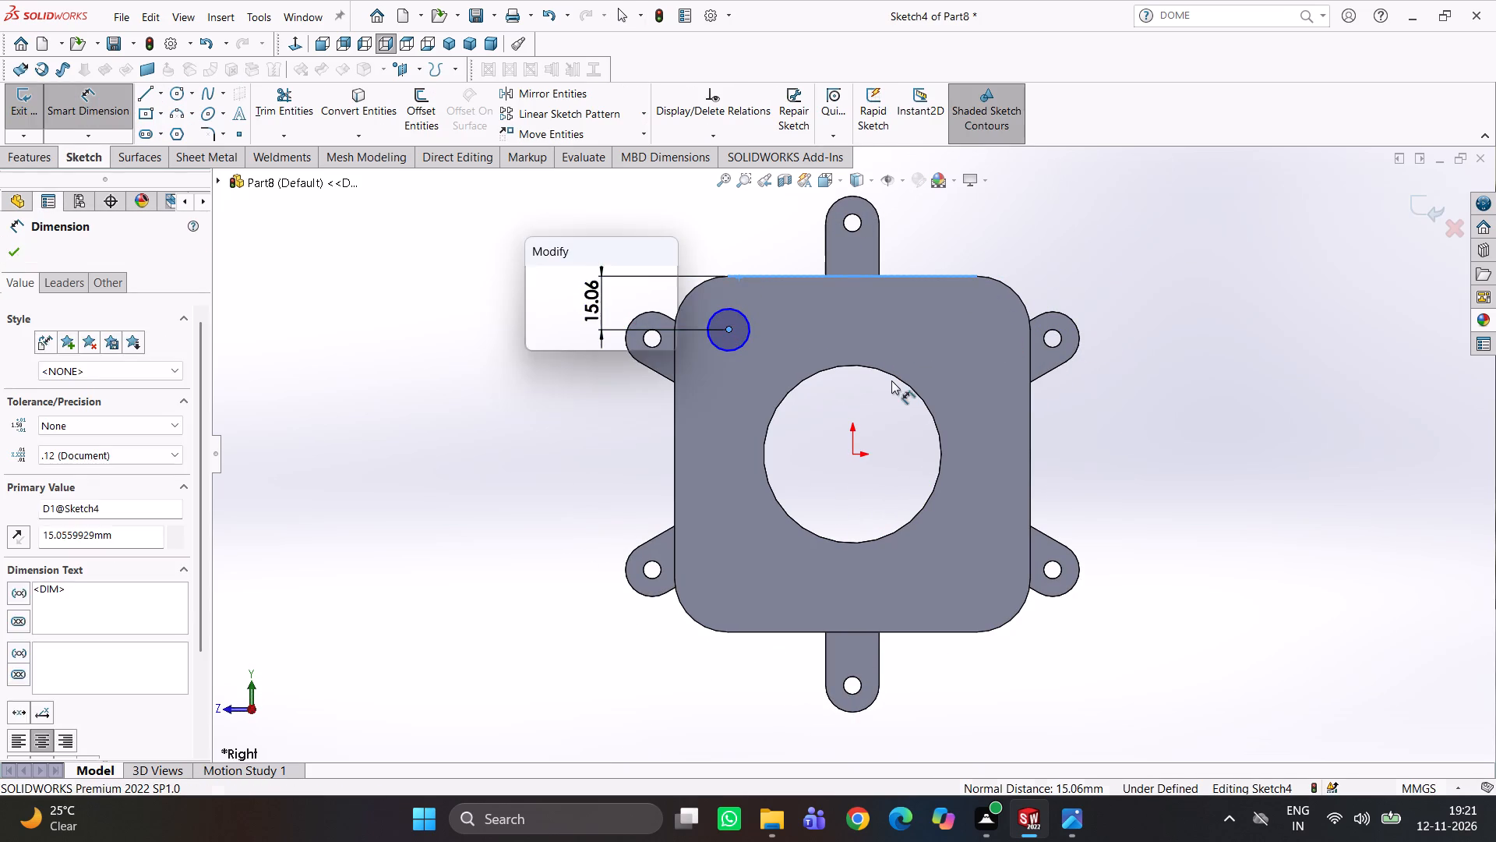
type("15")
key("Return")
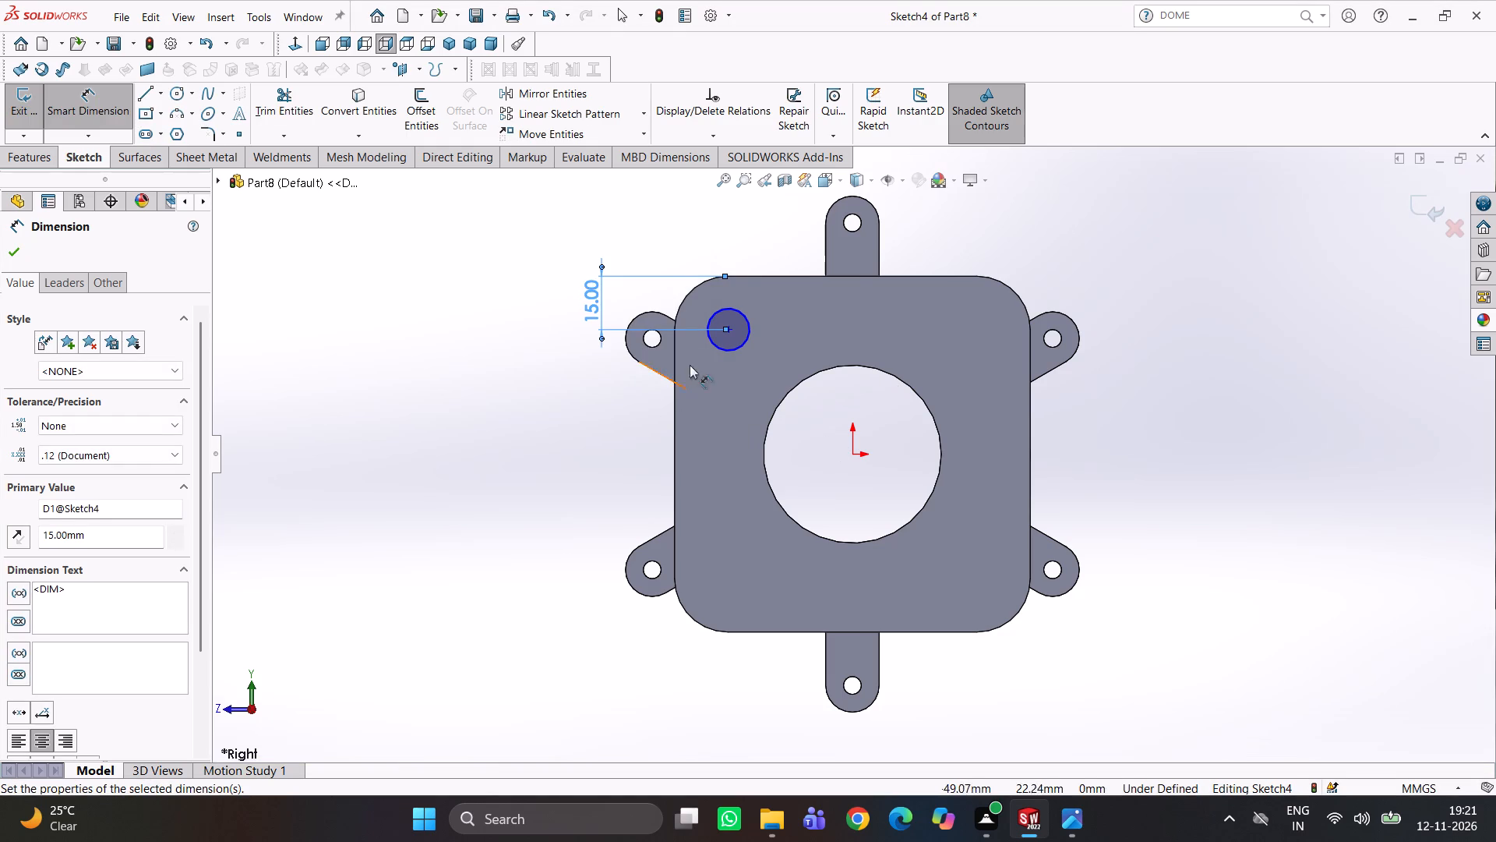
left_click(674, 366)
left_click(727, 330)
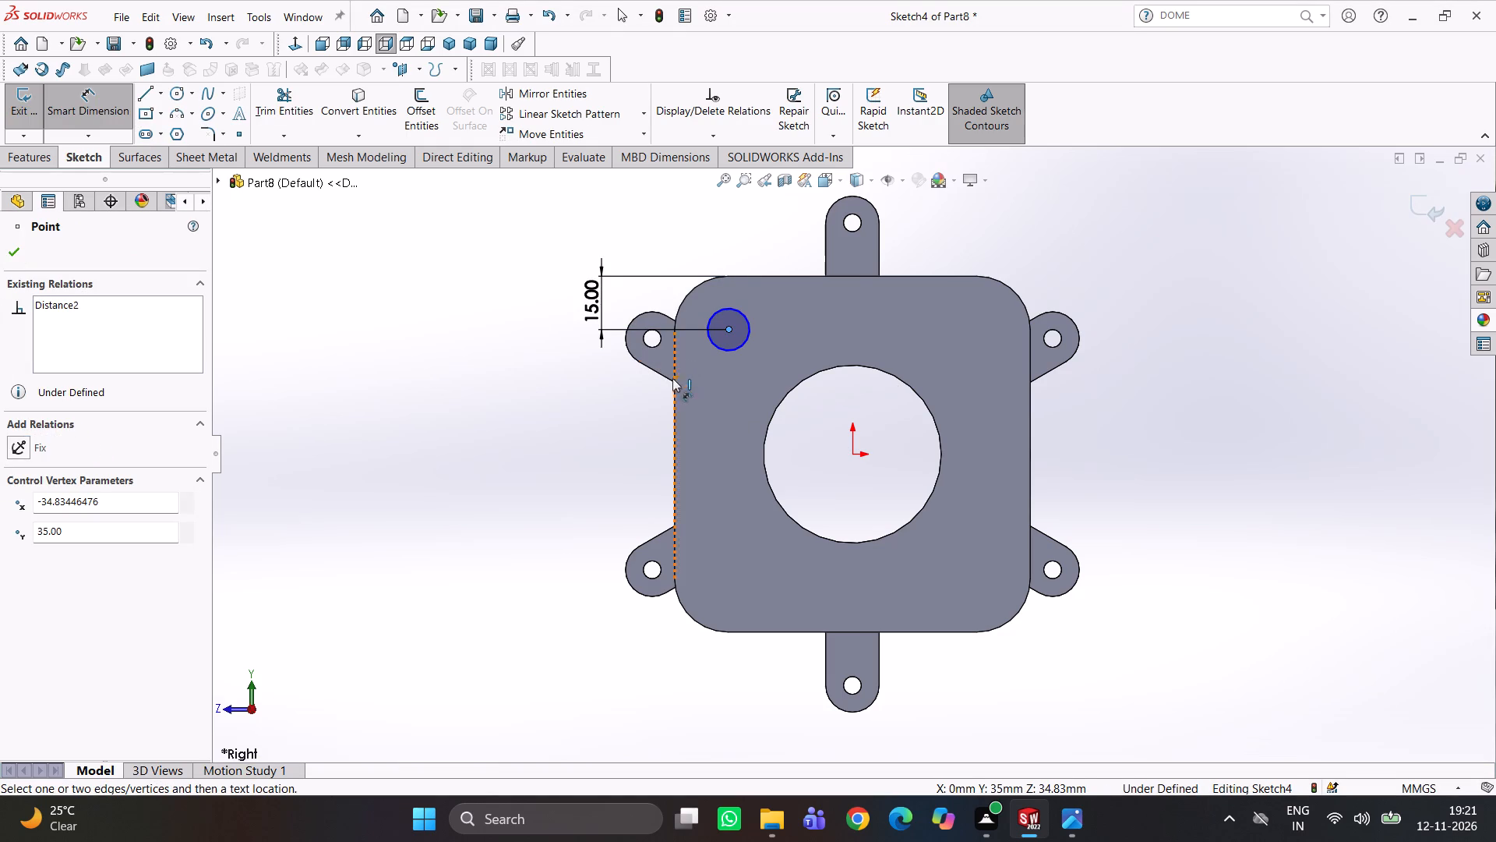
left_click(674, 368)
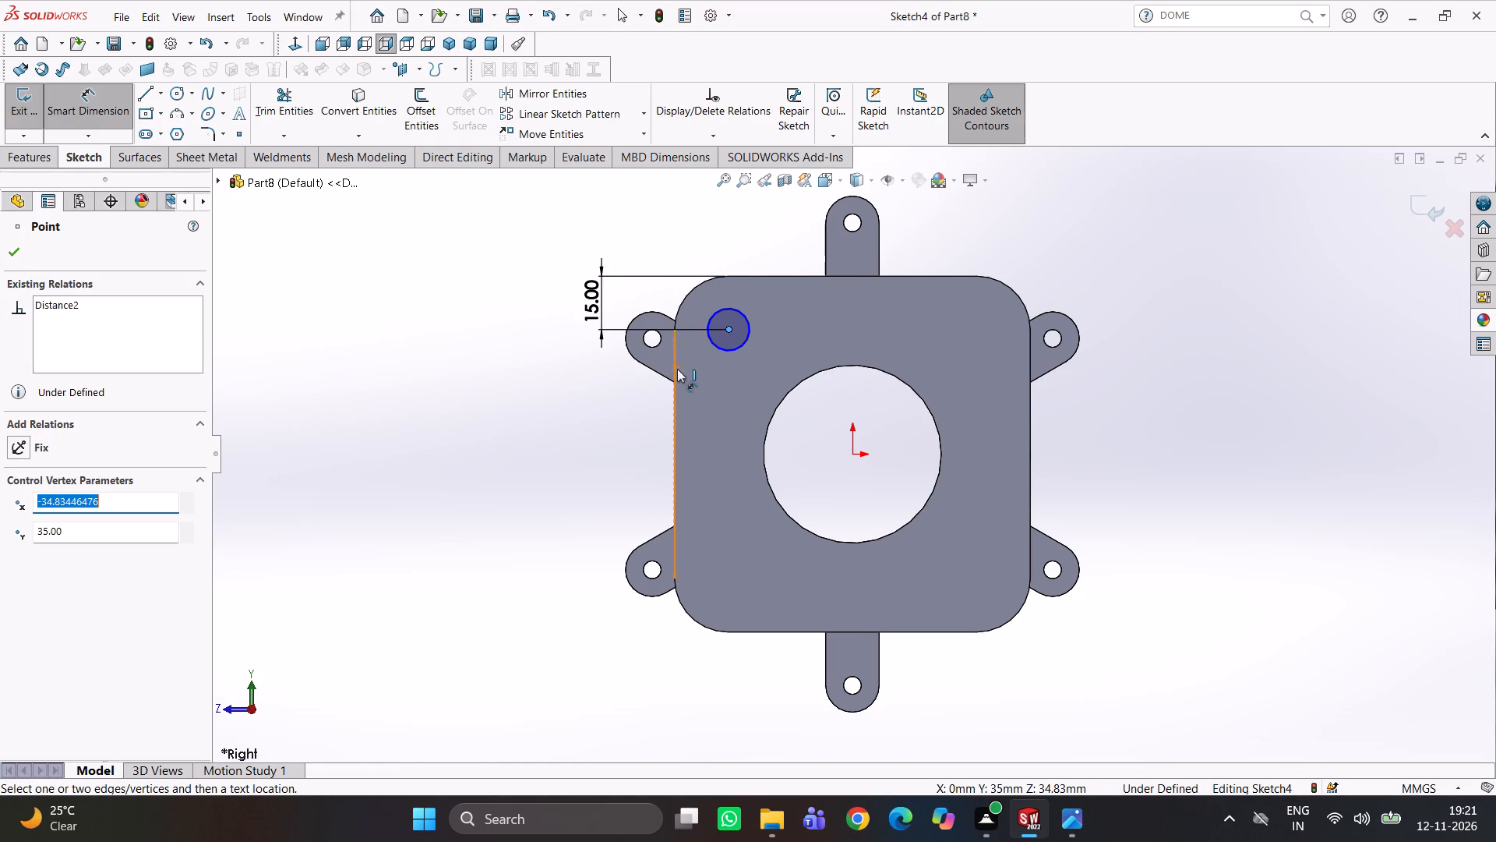
left_click(677, 350)
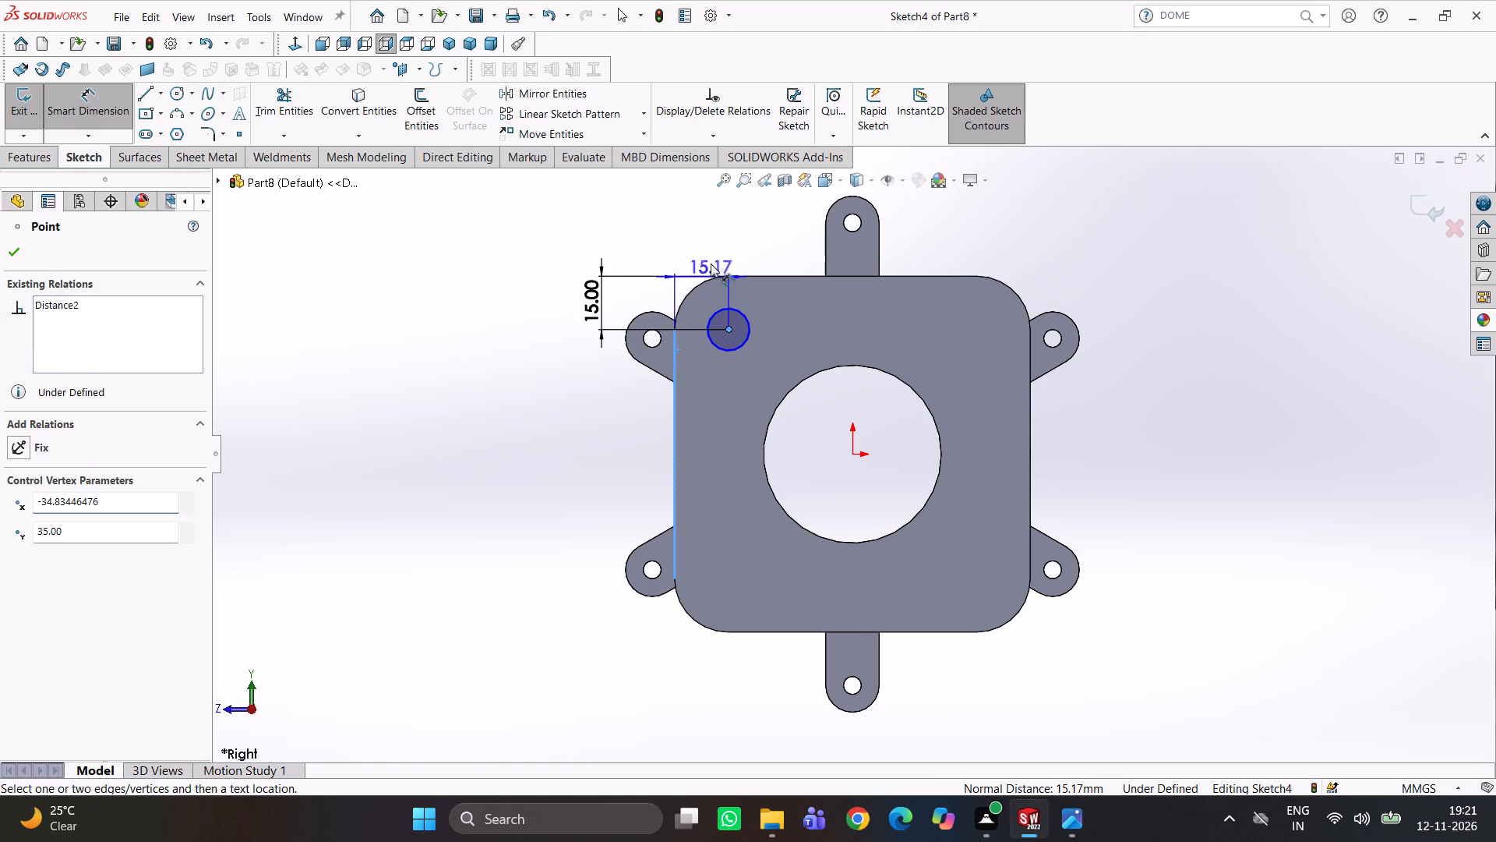
left_click(716, 232)
type("15")
key("Return")
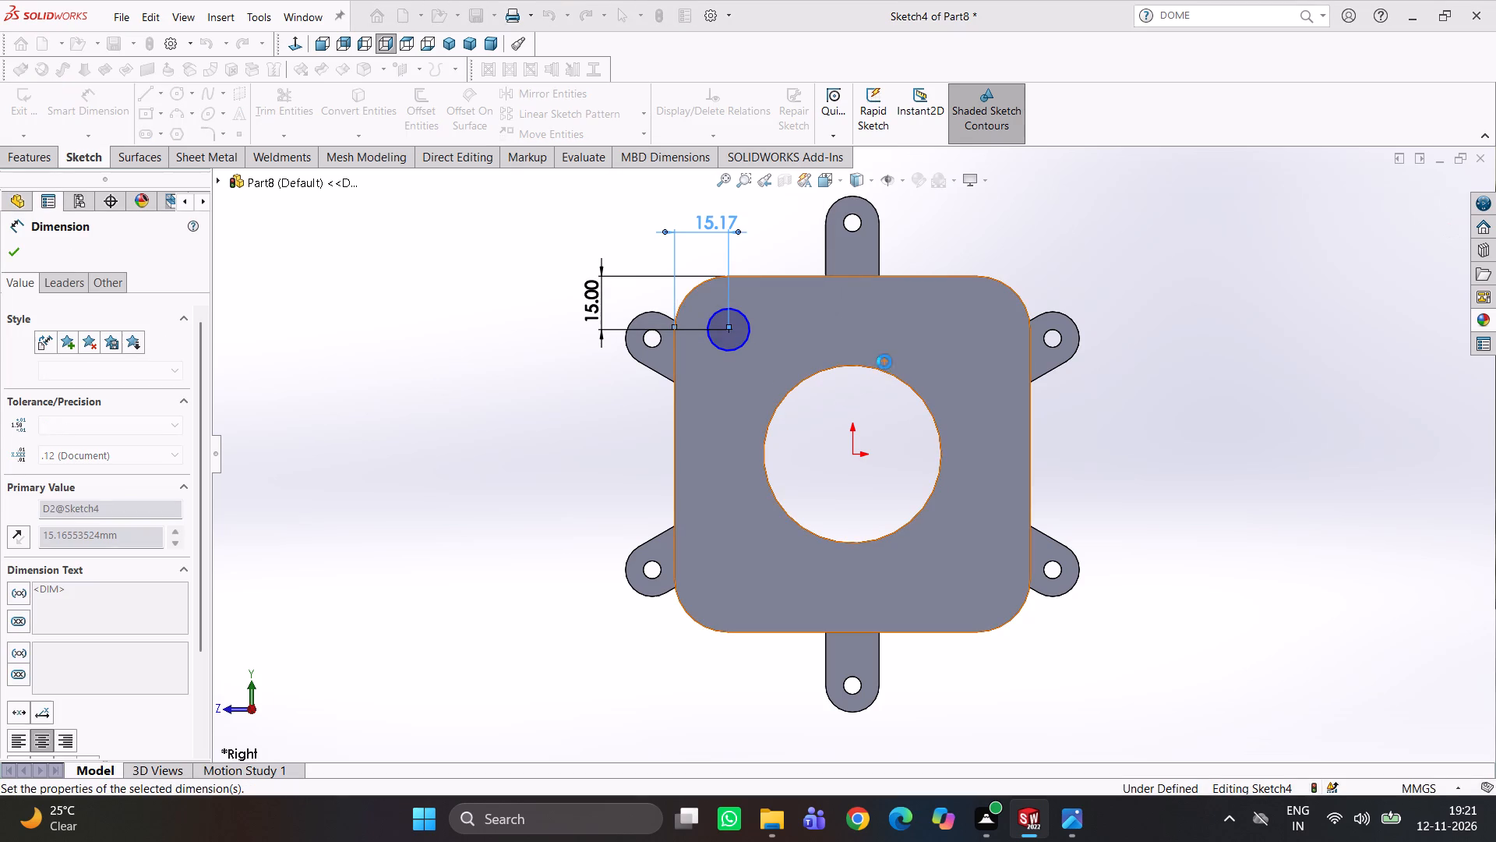
left_click(1110, 214)
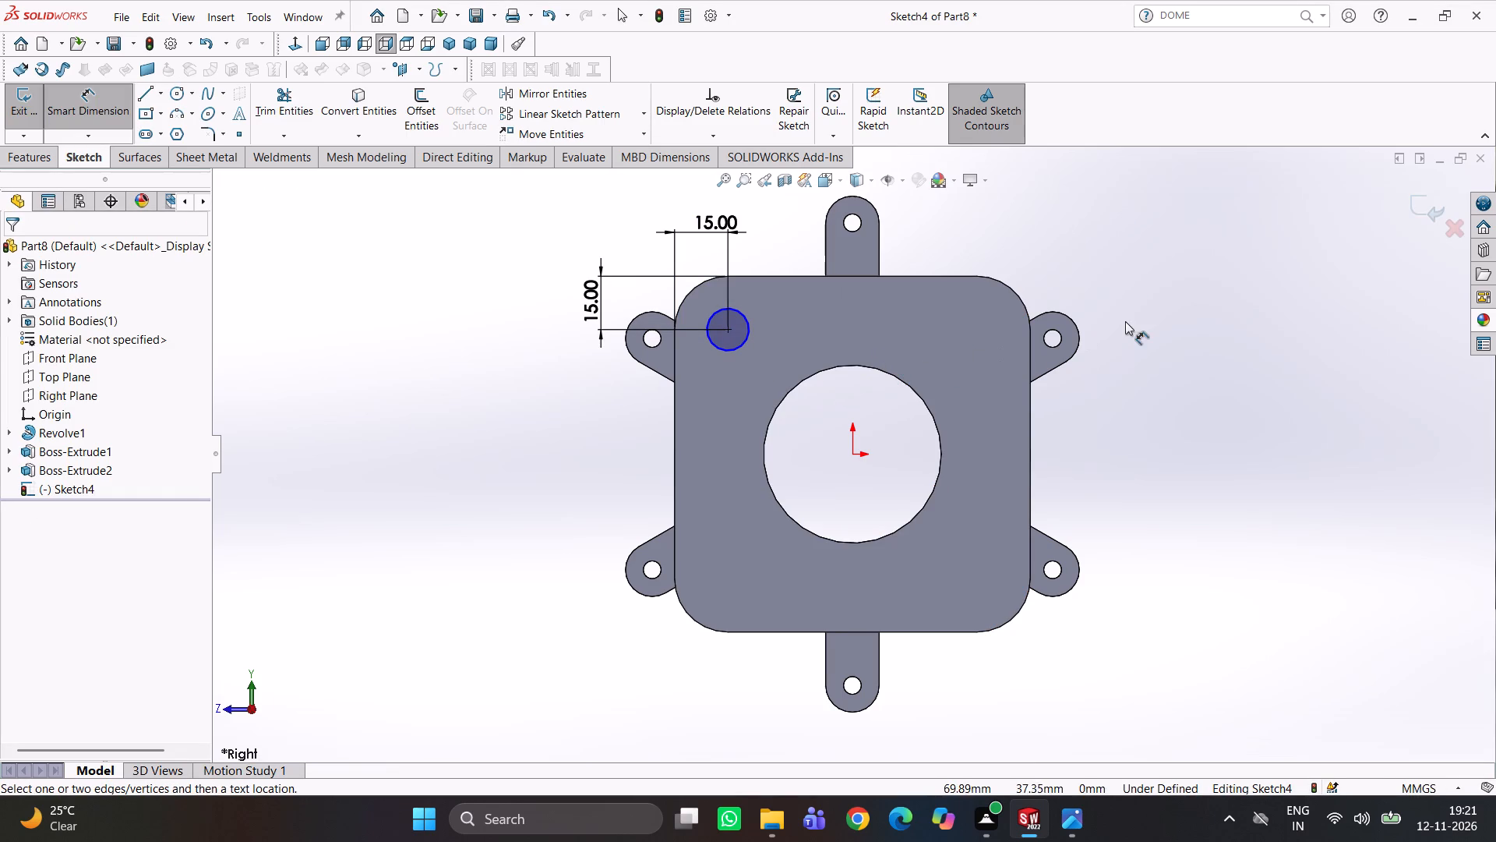
Set the corner circle's diameter to 10 mm.
left_click(746, 325)
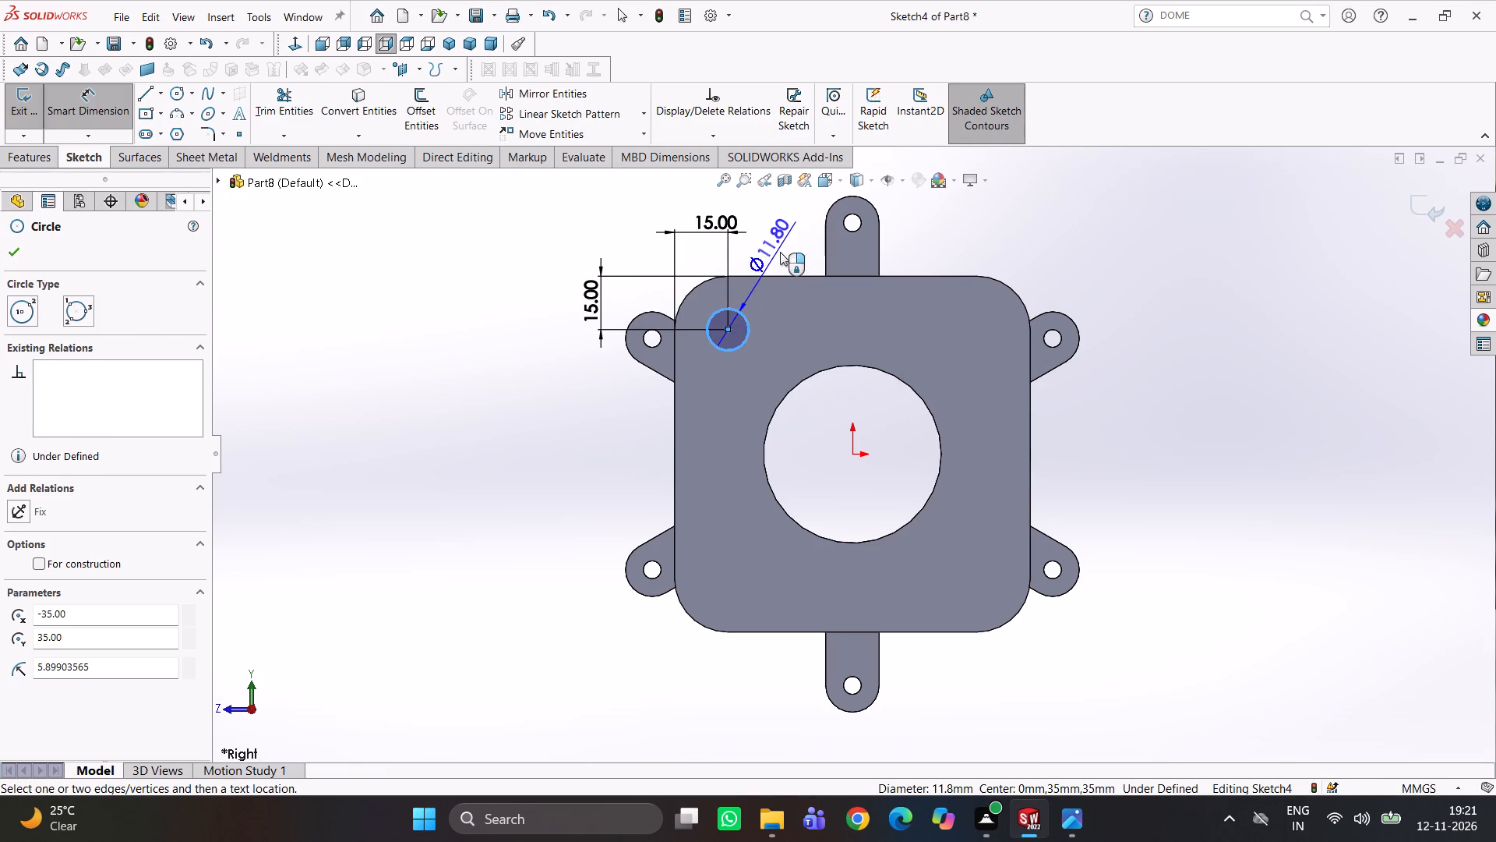
left_click(780, 252)
type("10")
key("Return")
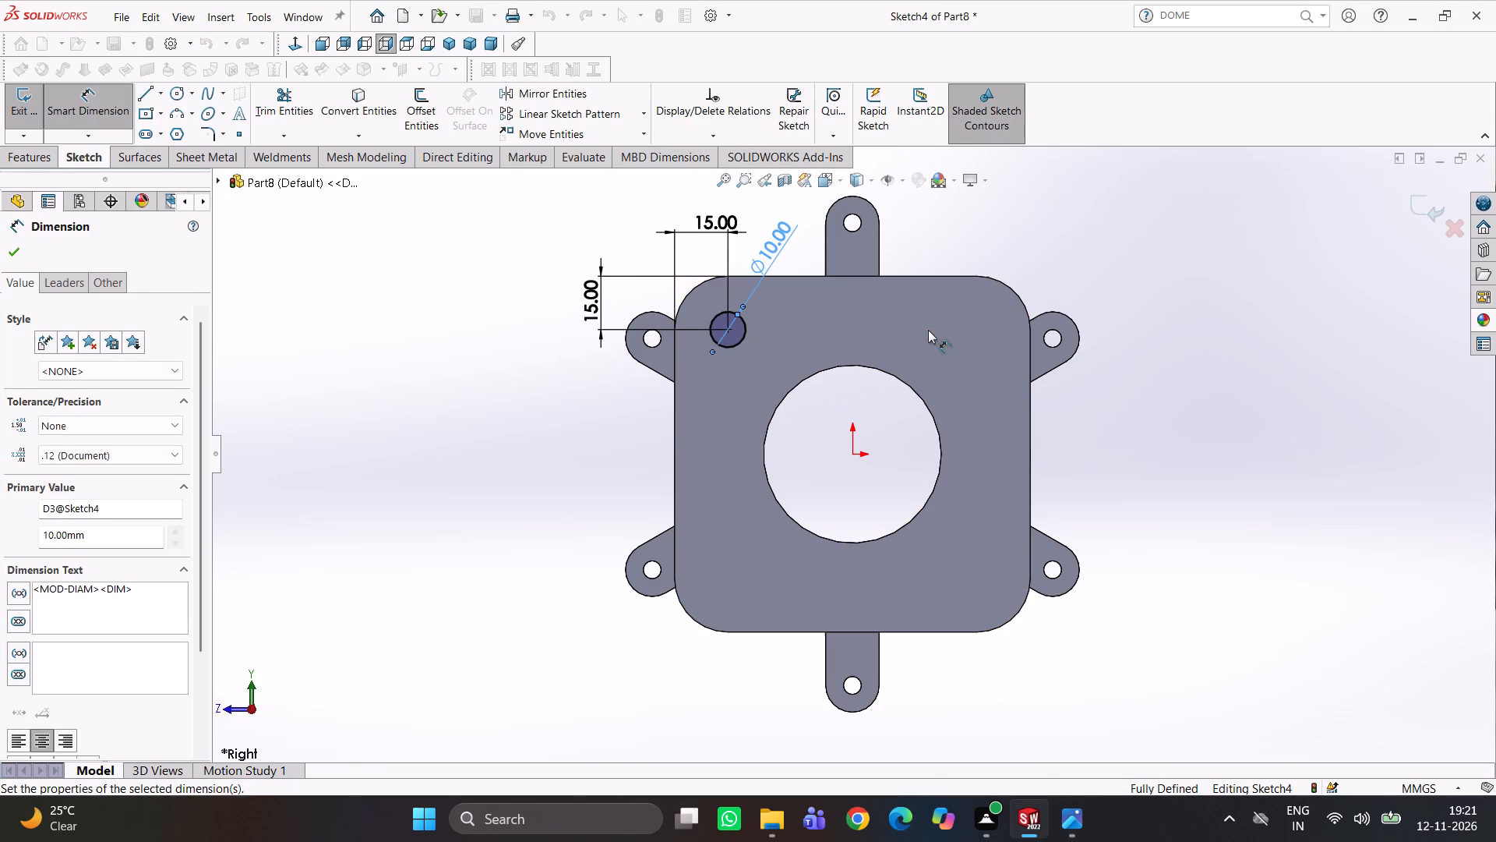
left_click(1064, 214)
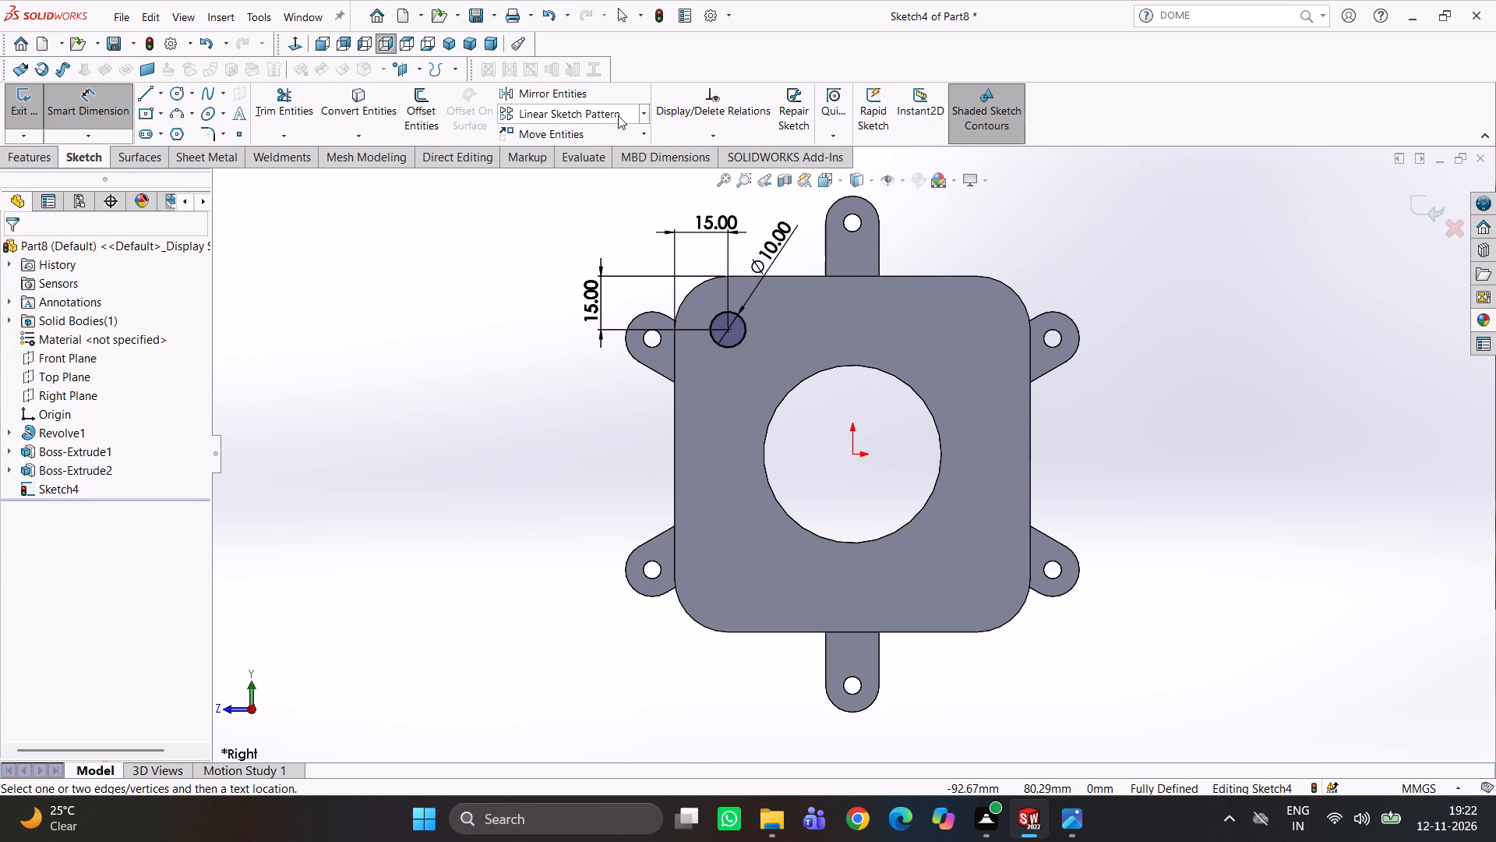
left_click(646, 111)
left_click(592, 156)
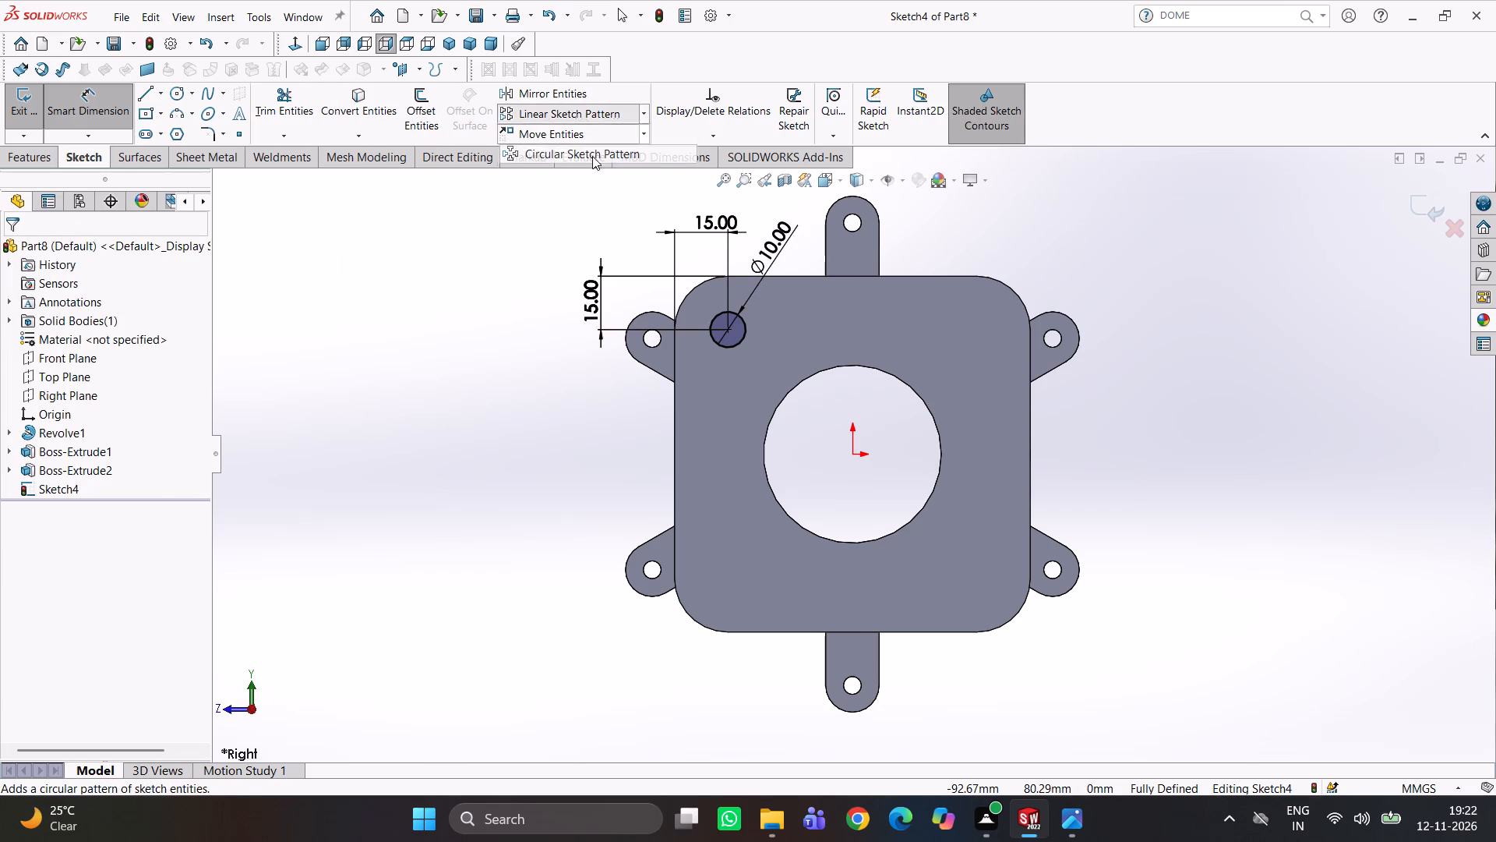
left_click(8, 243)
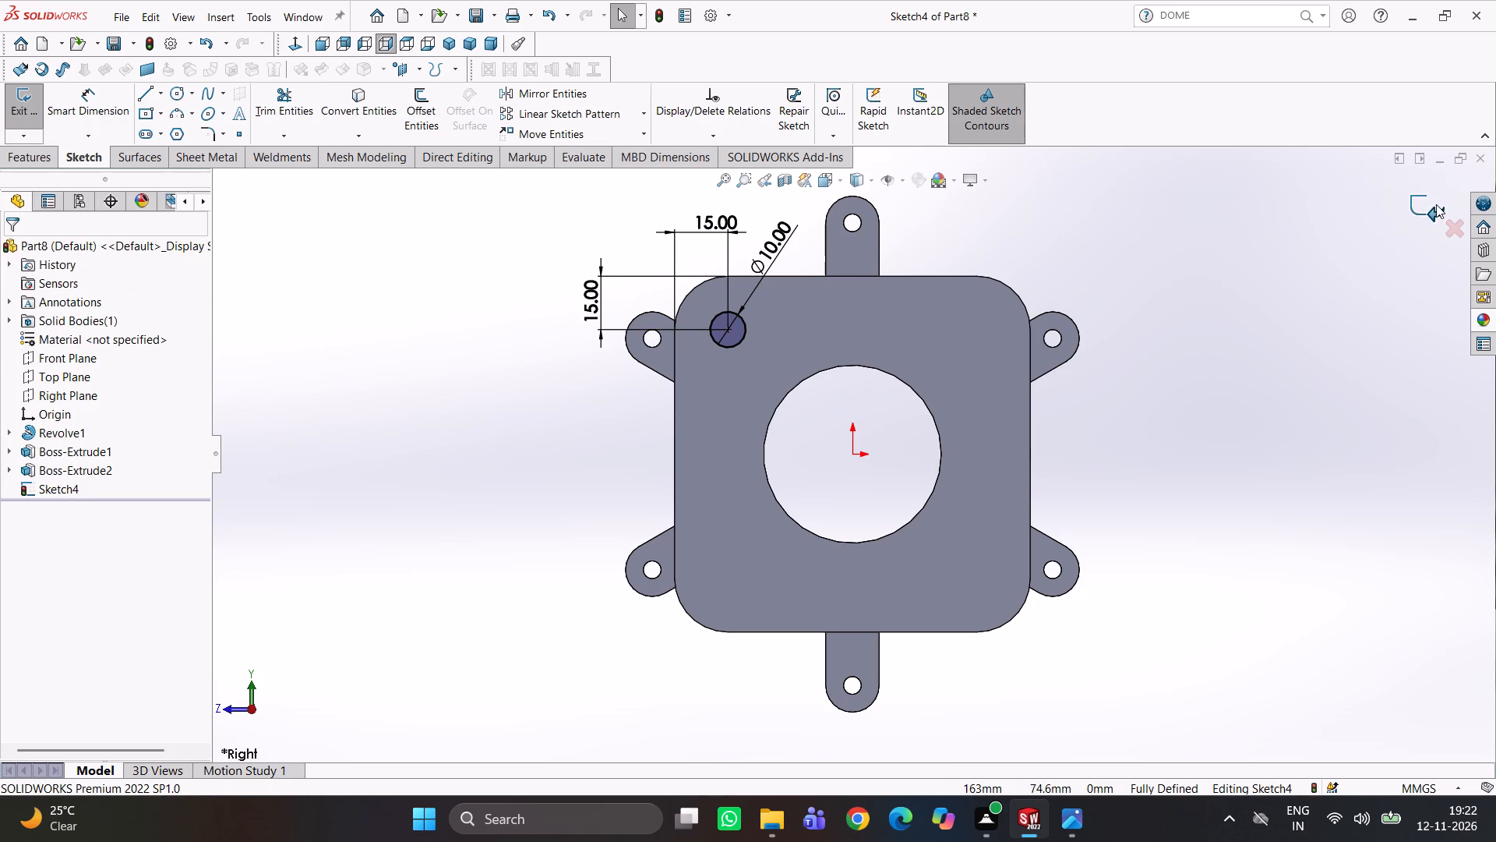
Cut-extrude the 10 mm corner circle through the square flange with the Up To Next end condition.
left_click(23, 157)
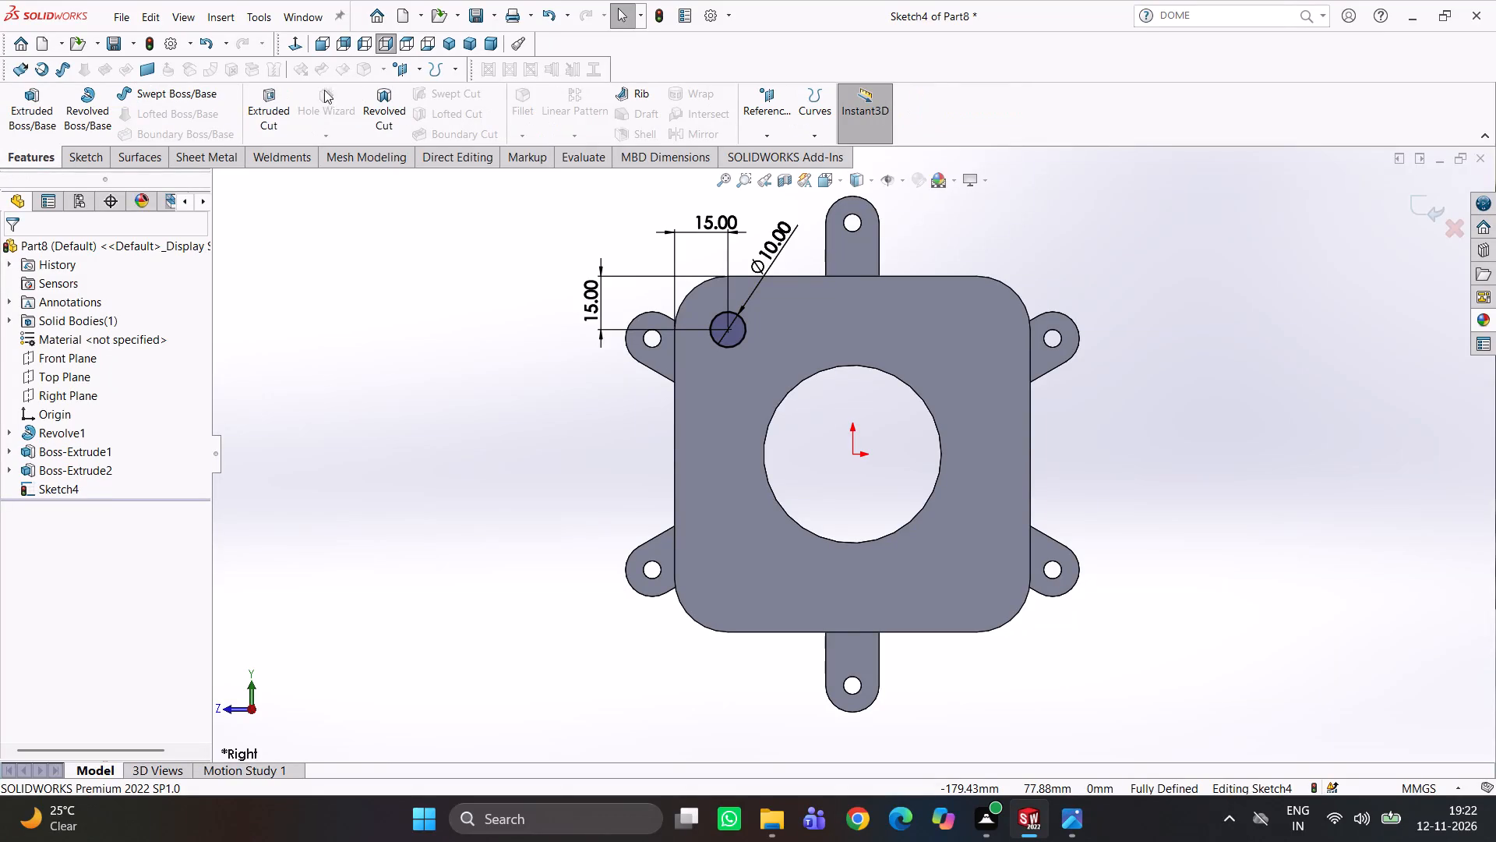
left_click(277, 104)
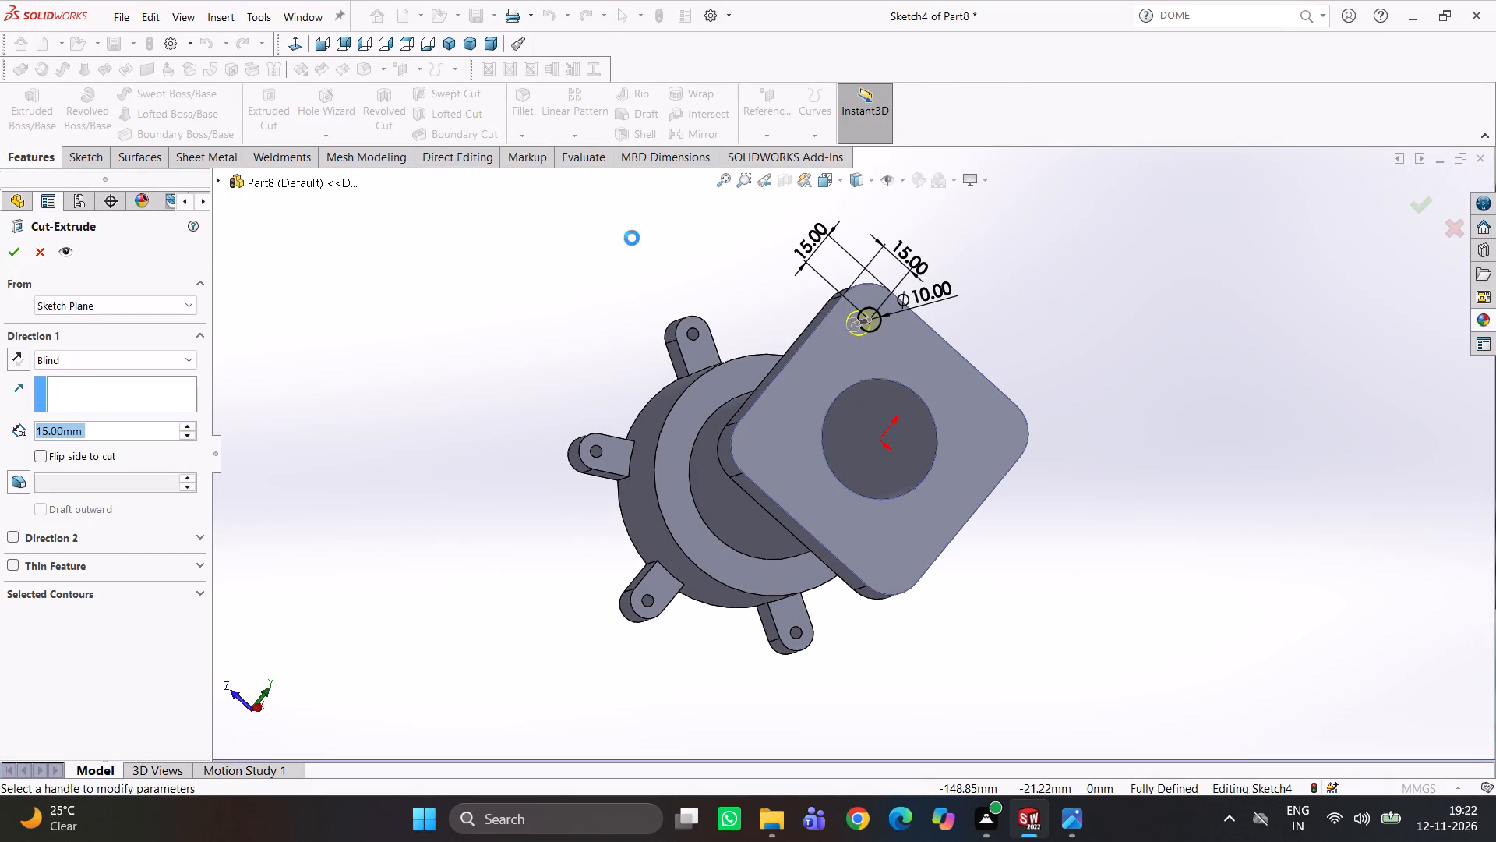
middle_click_drag(672, 231, 792, 300)
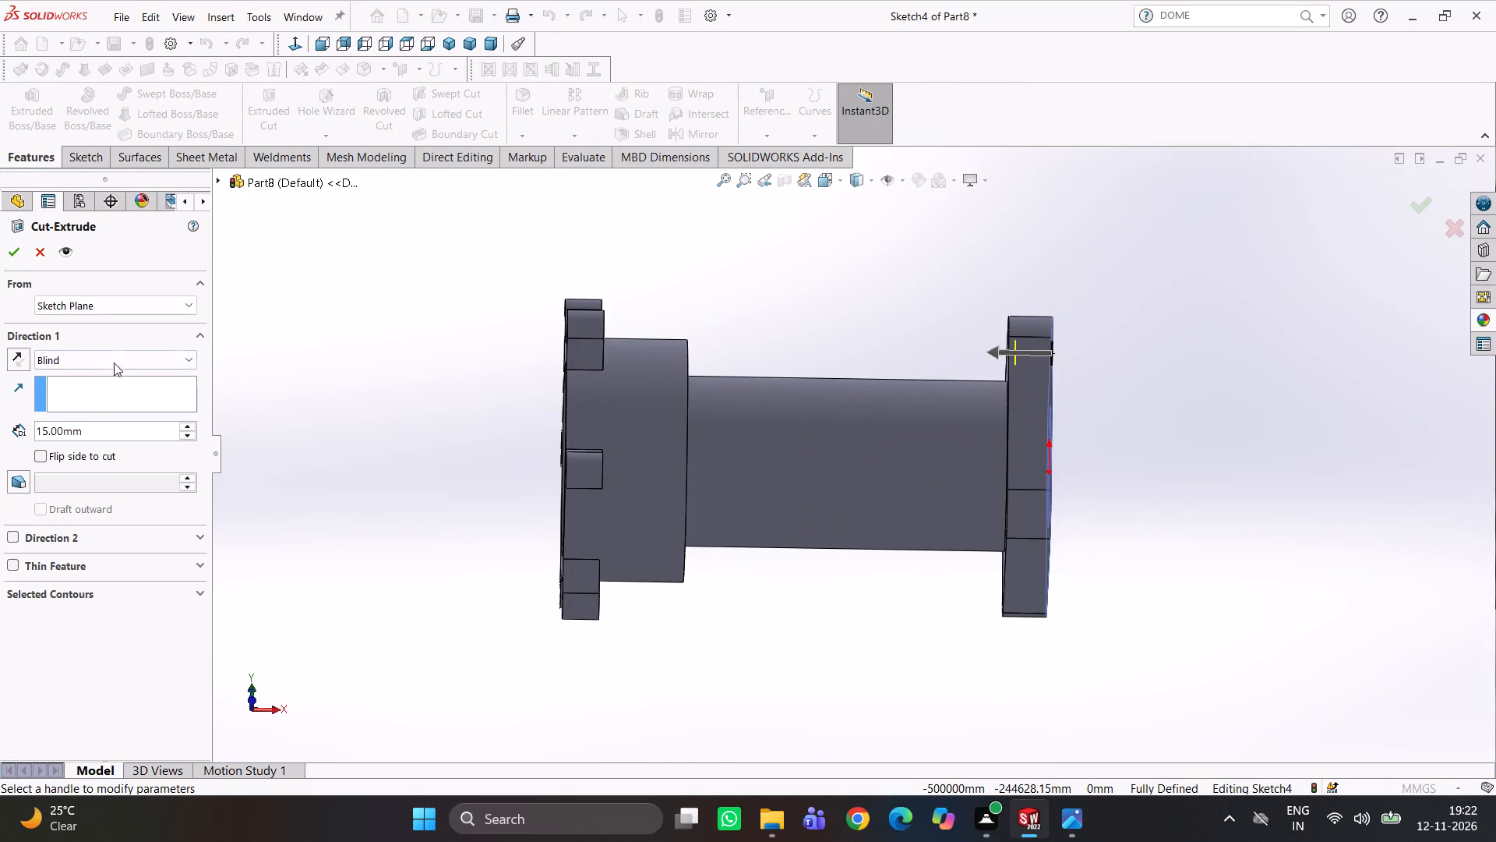
left_click(118, 354)
left_click(104, 415)
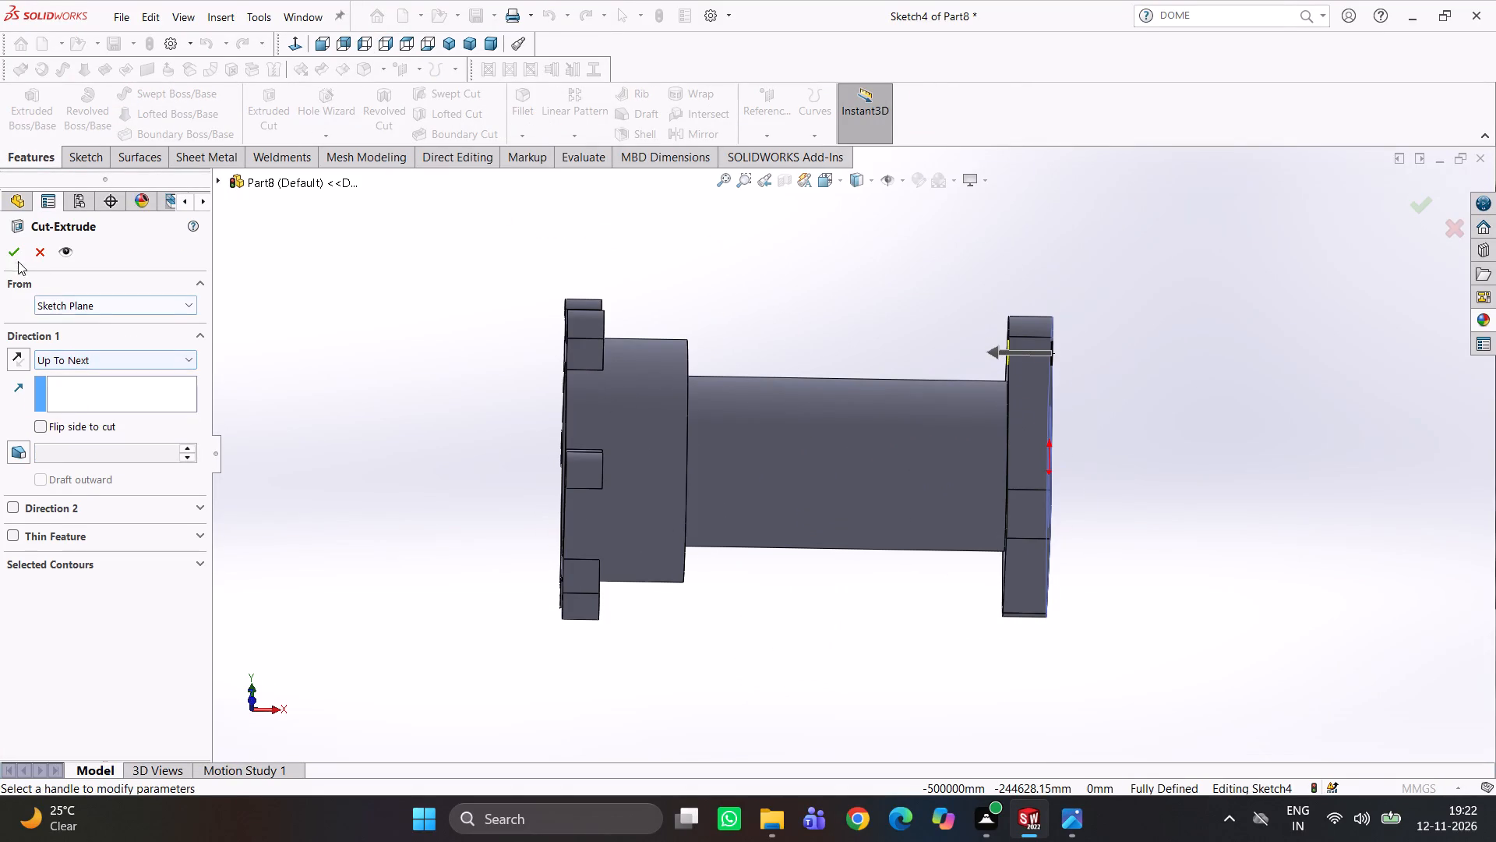
left_click(15, 260)
Circular-pattern the 10 mm corner hole around the square flange's bore edge with 6 equally spaced instances over 360°.
middle_click_drag(894, 319, 765, 345)
left_click(1079, 334)
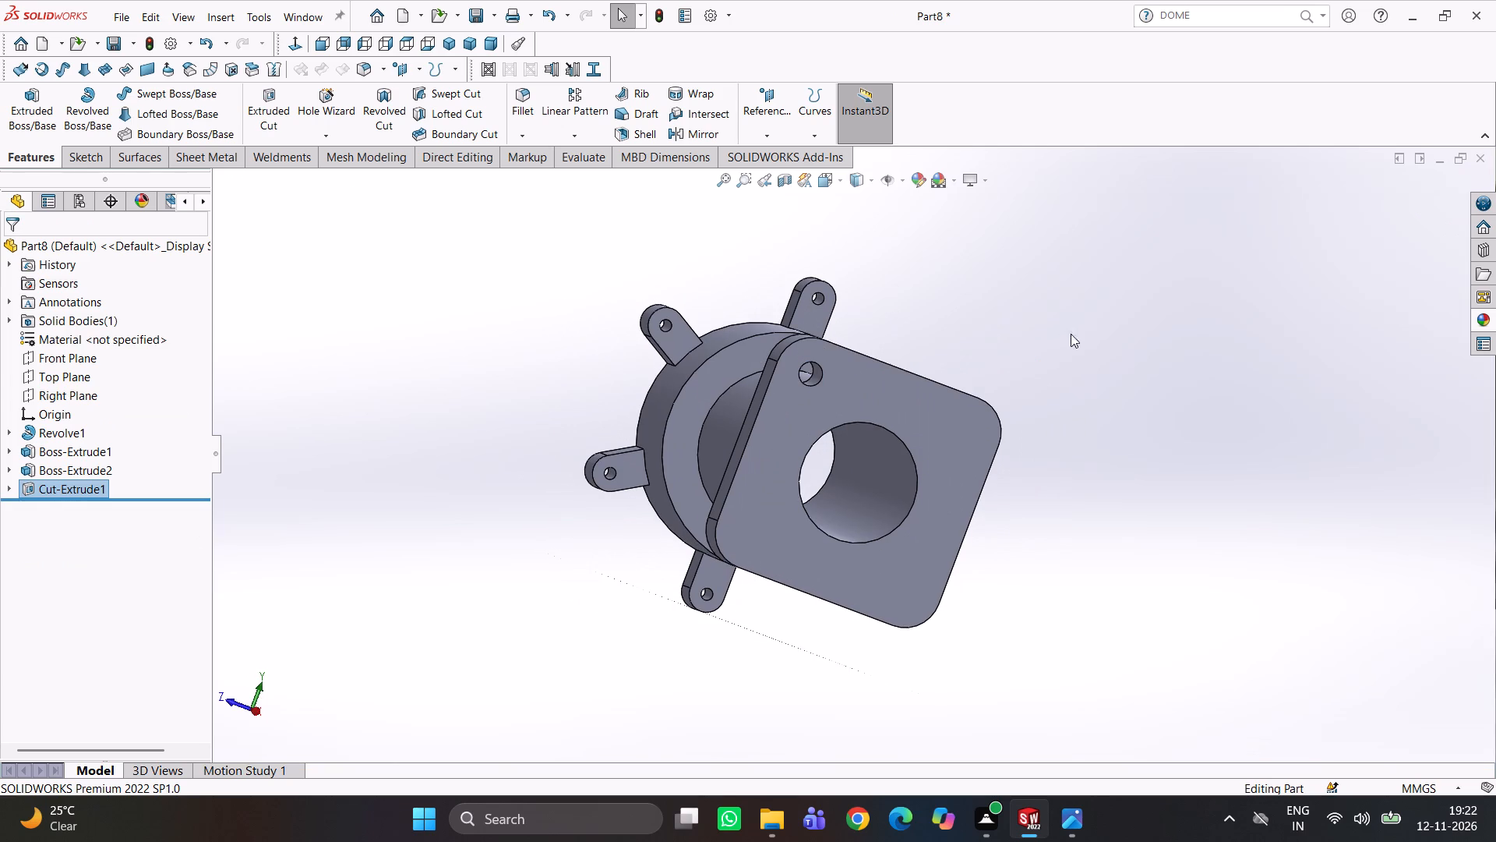
left_click(591, 133)
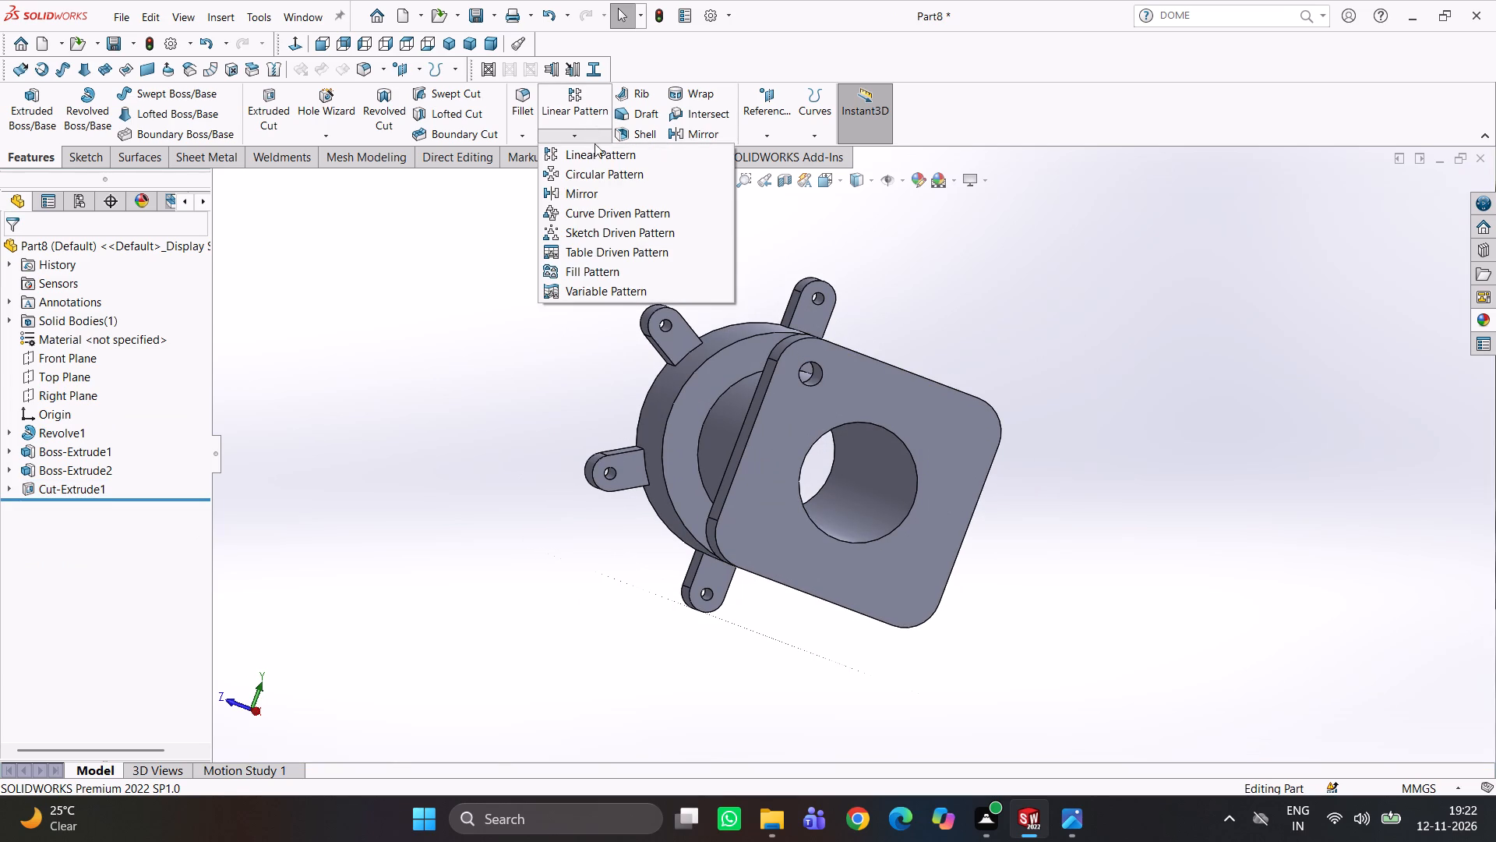
left_click(598, 175)
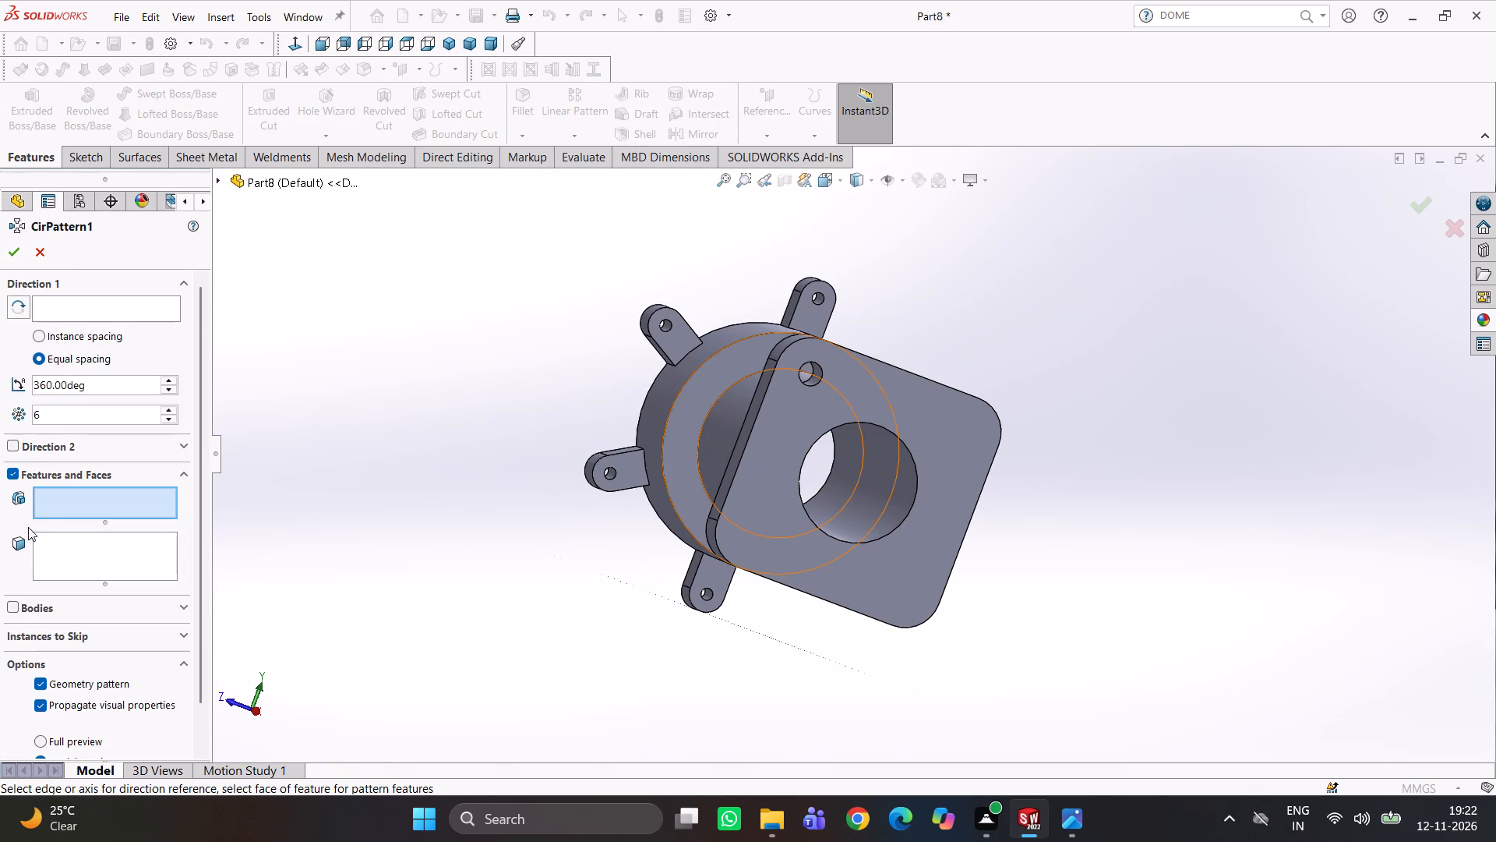
left_click(105, 316)
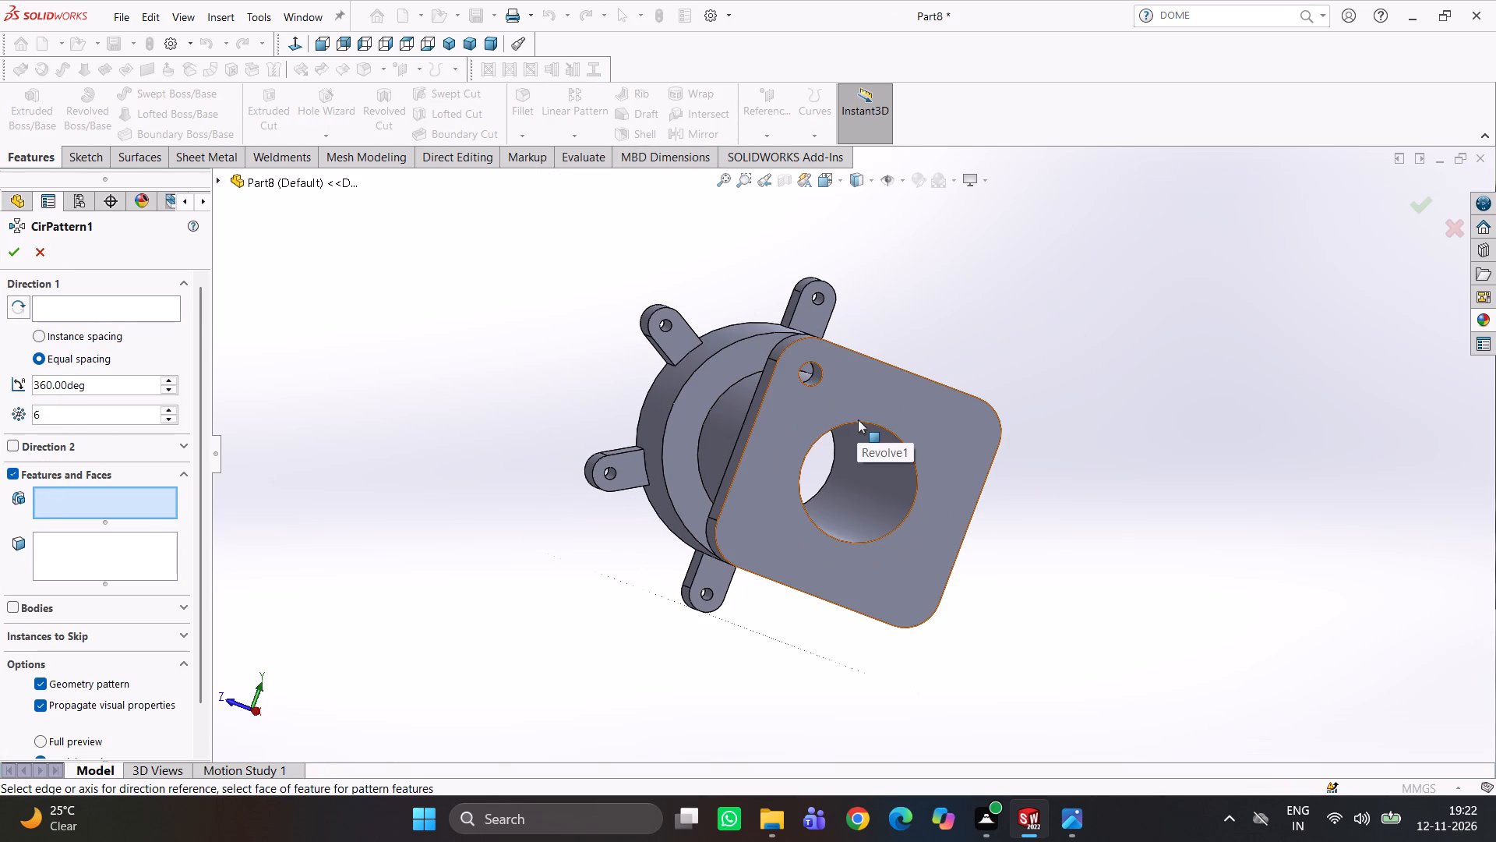
left_click(128, 306)
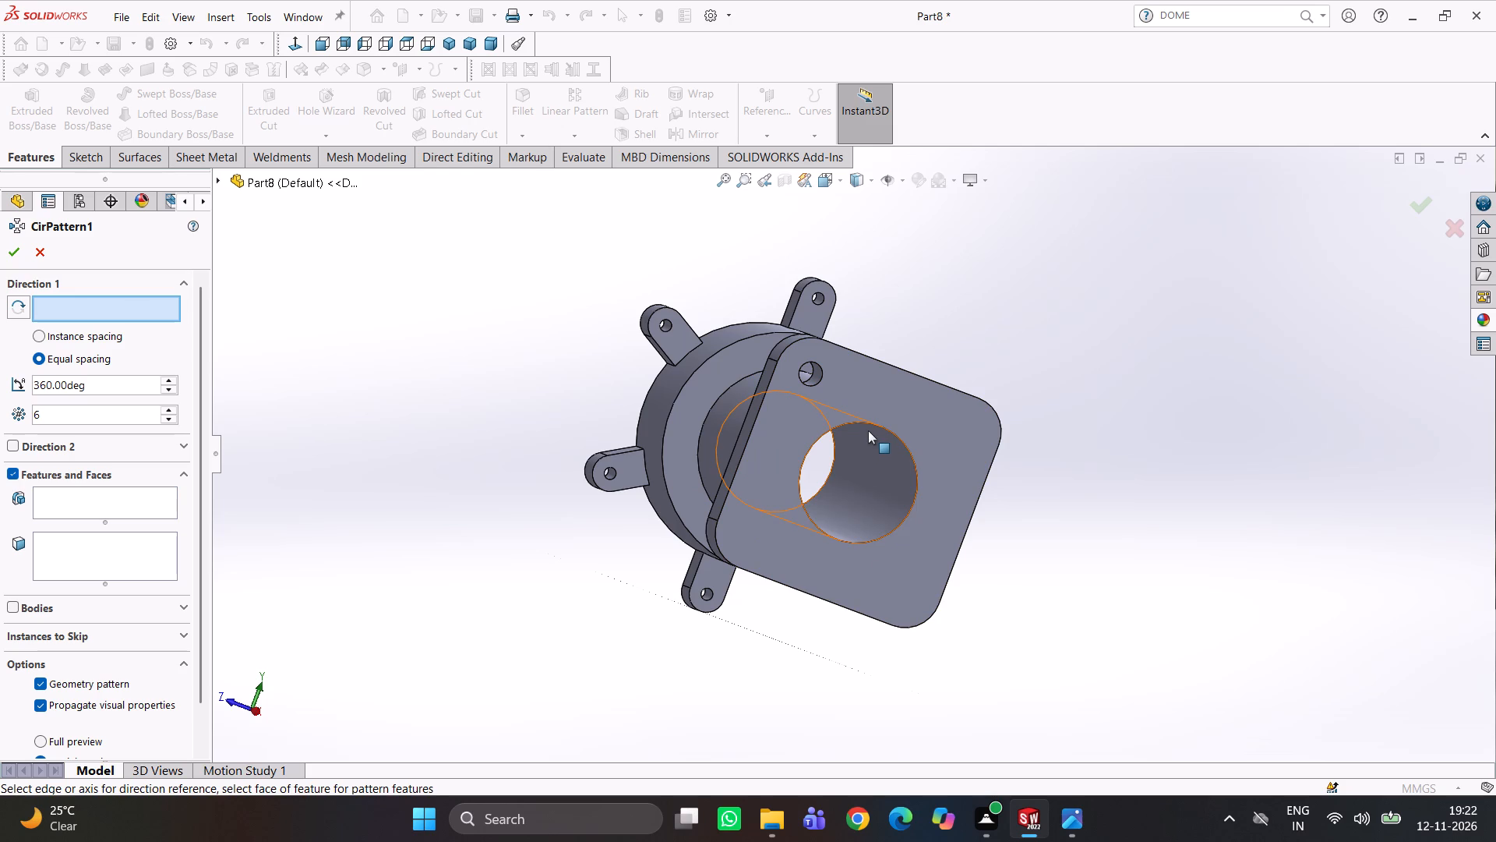
left_click(877, 426)
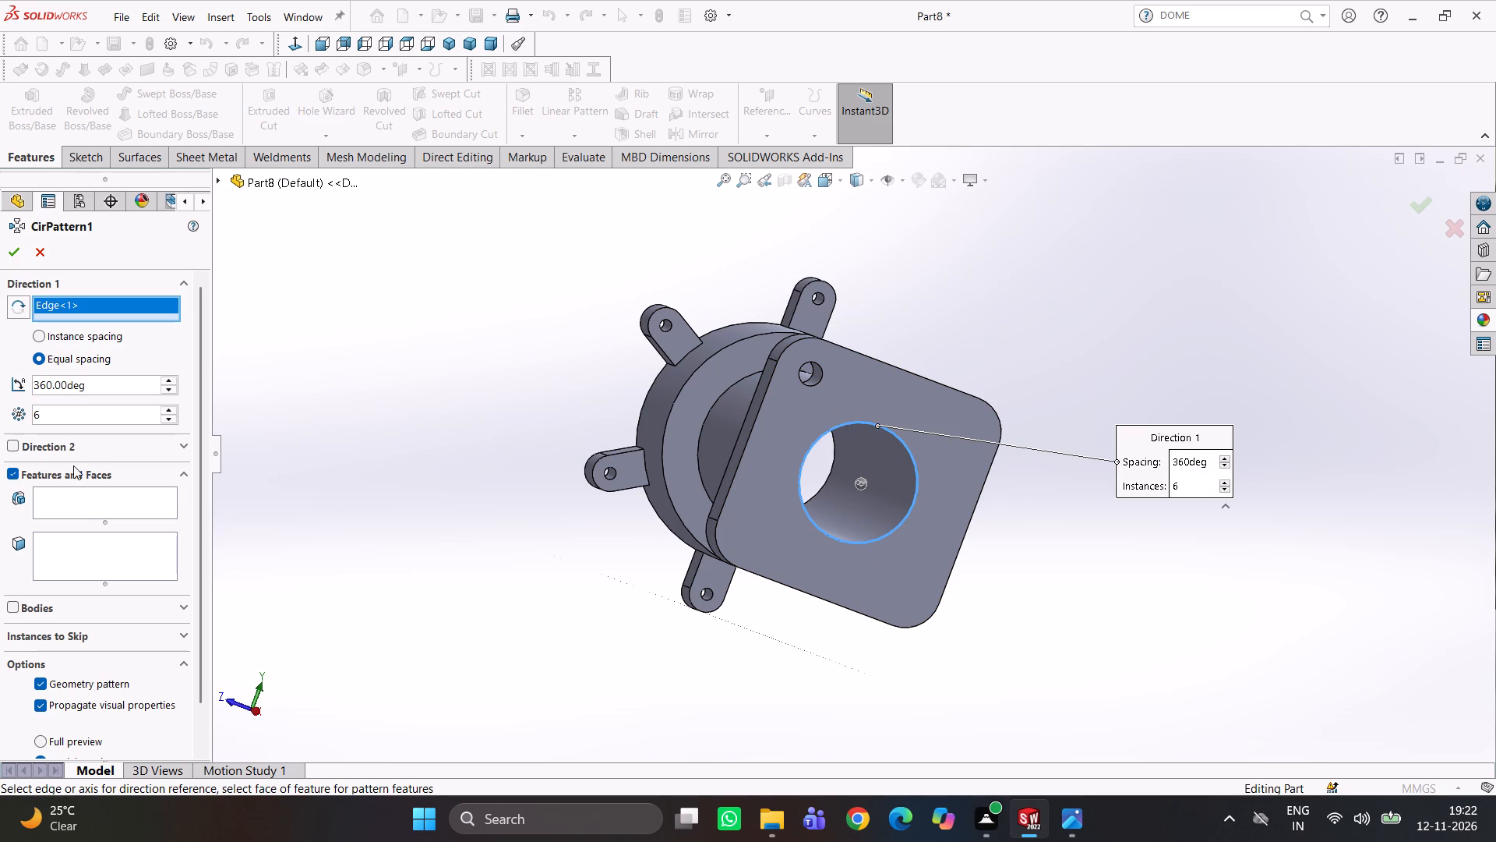
left_click(81, 499)
scroll(863, 349, "down", 5)
left_click(740, 439)
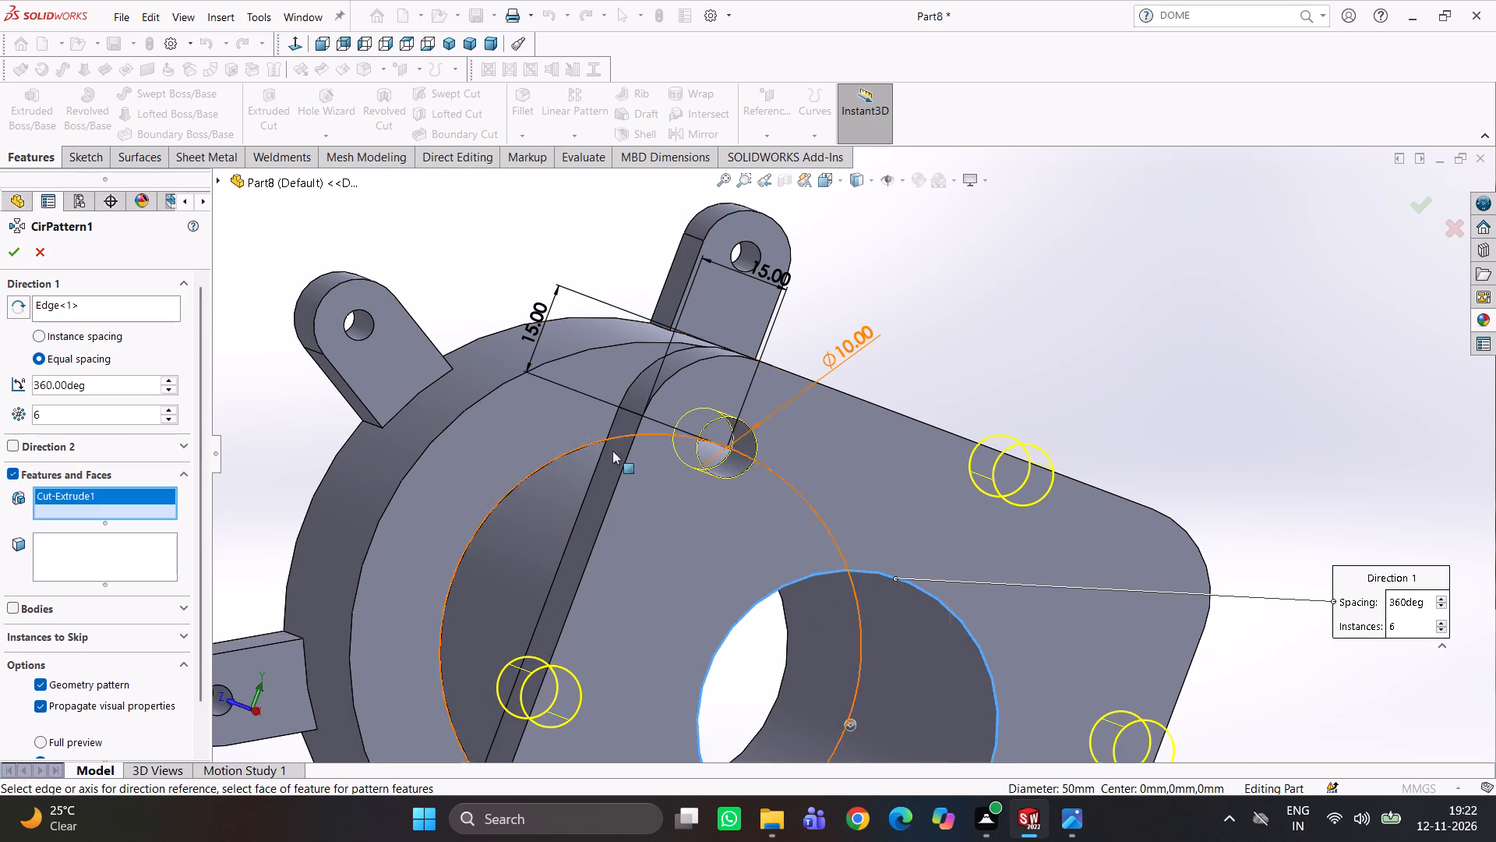
left_click(5, 257)
scroll(884, 489, "up", 2)
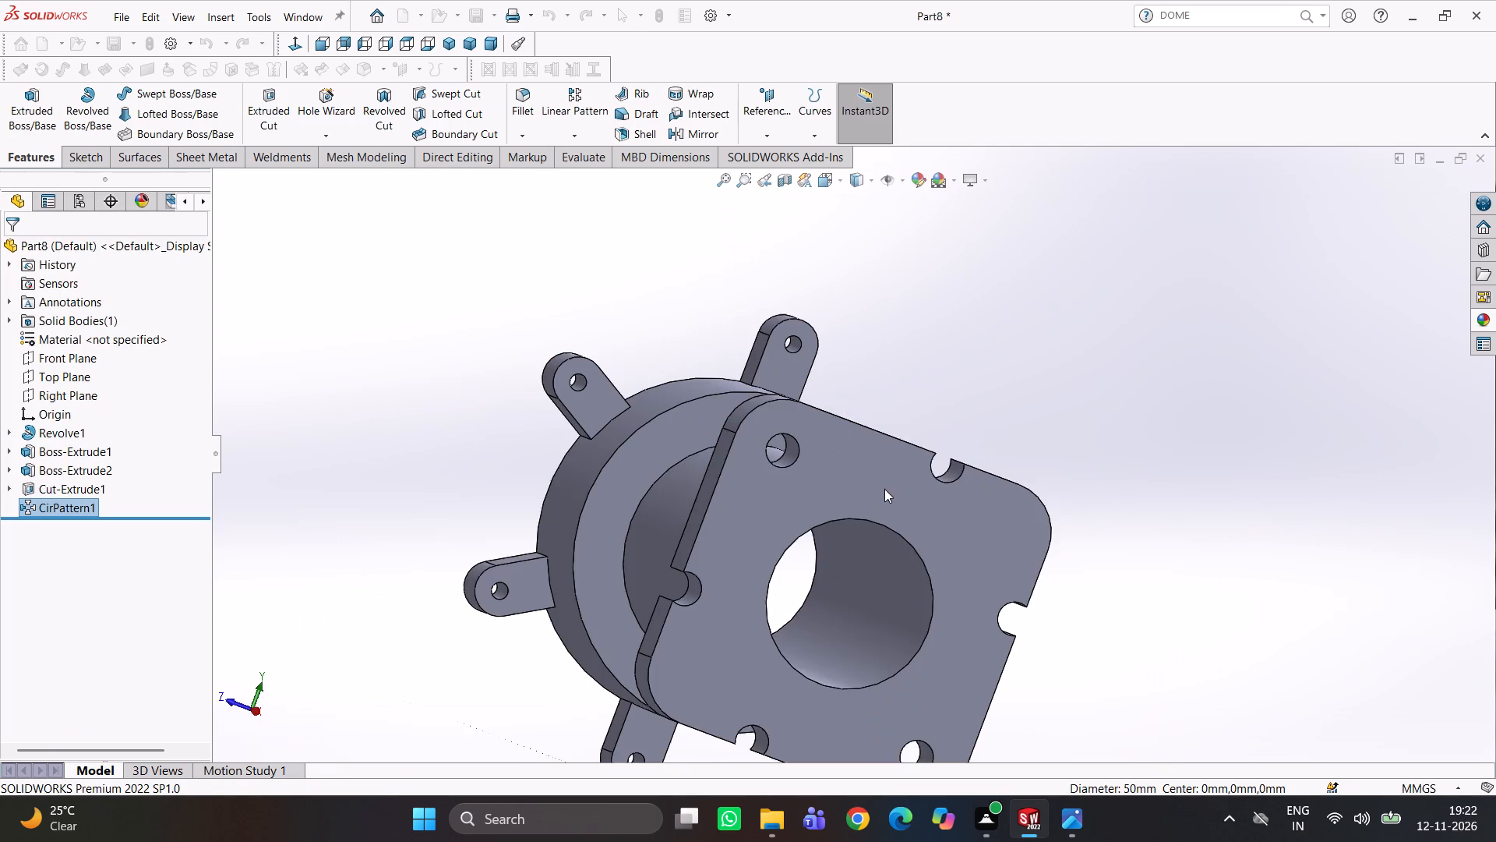
Edit the corner hole's circular pattern to 4 instances.
left_click(54, 497)
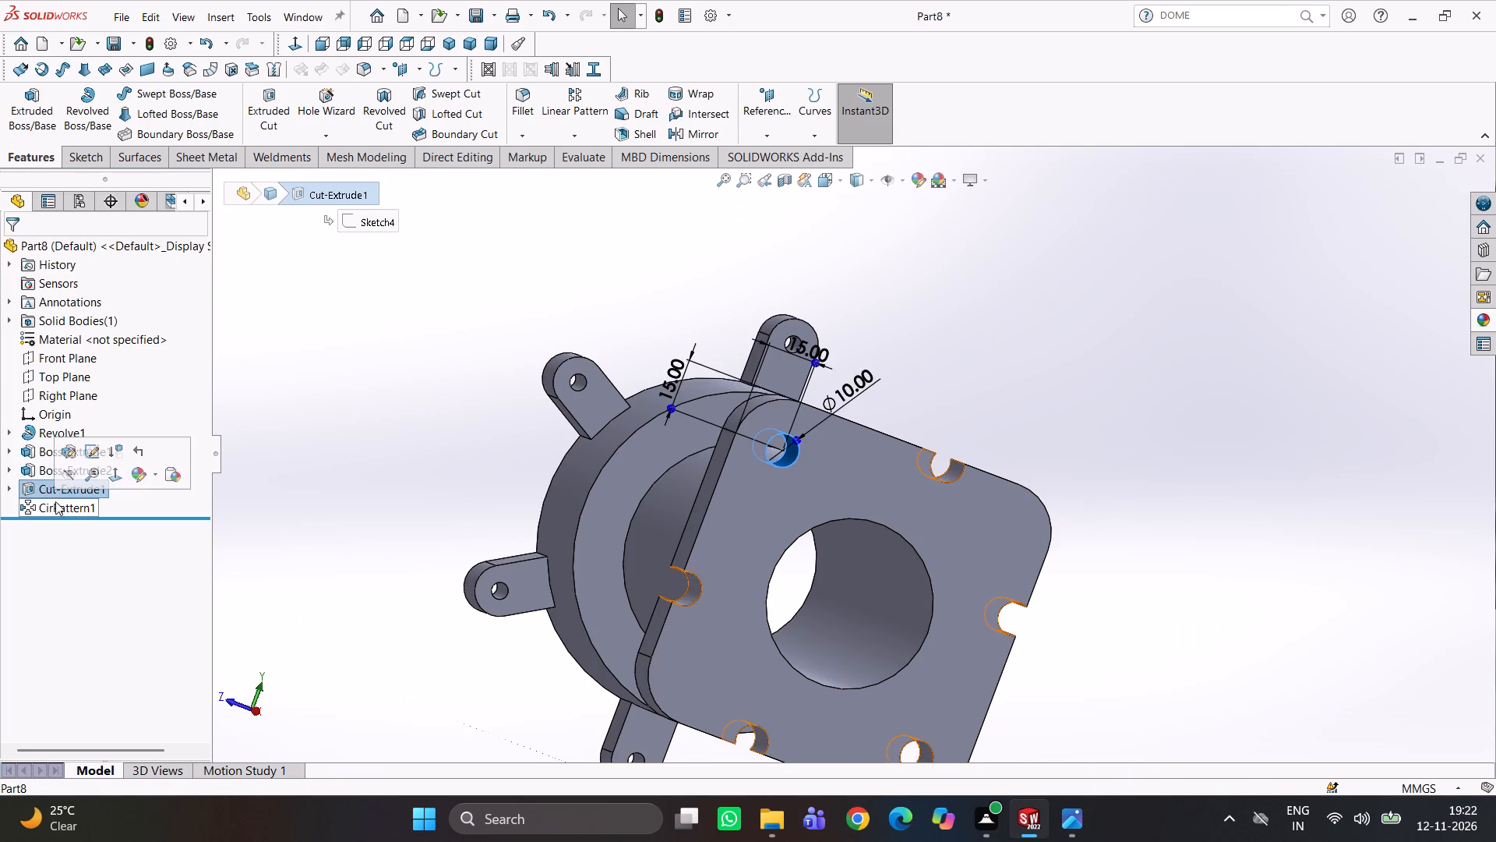
left_click(58, 508)
left_click(79, 459)
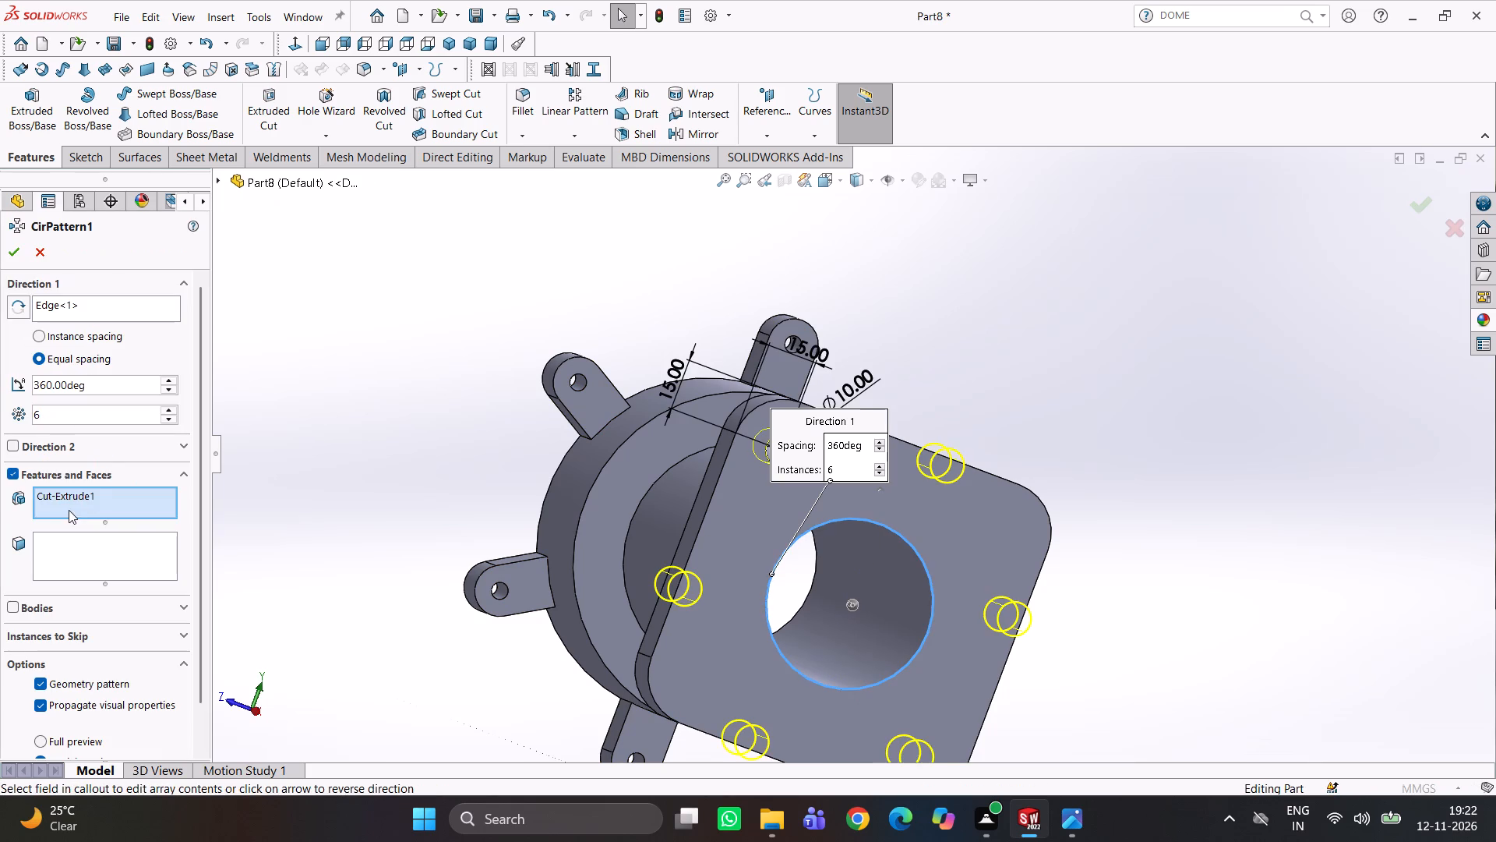
left_click_drag(79, 415, 0, 440)
key("4")
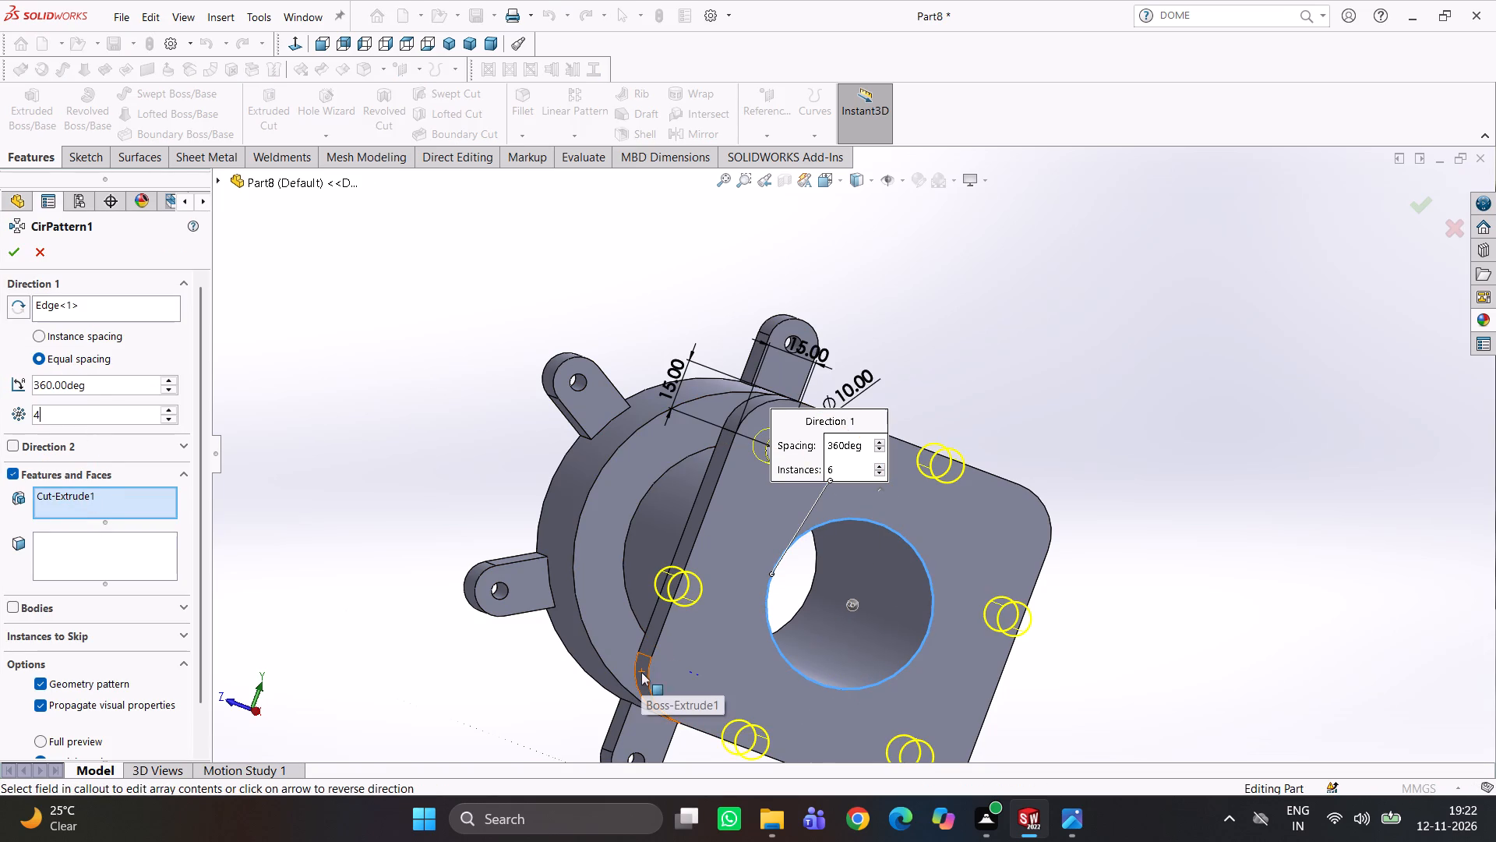
key("Return")
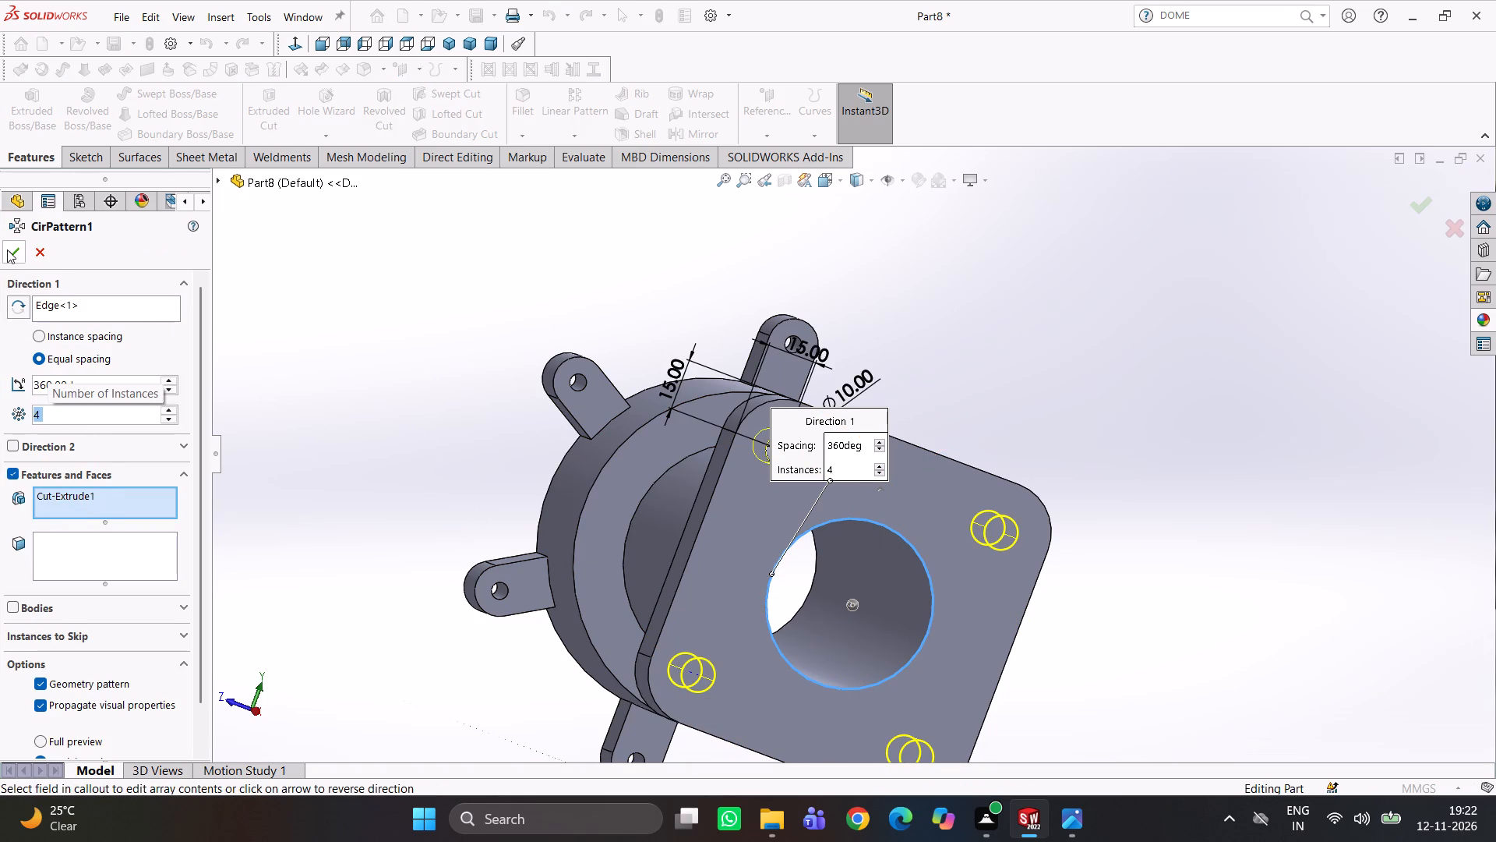
left_click(9, 248)
left_click(363, 400)
Sketch a circle of about 8 mm radius, centred on a corner hole, on the square flange's inner face.
scroll(555, 433, "up", 4)
middle_click_drag(806, 491, 953, 483)
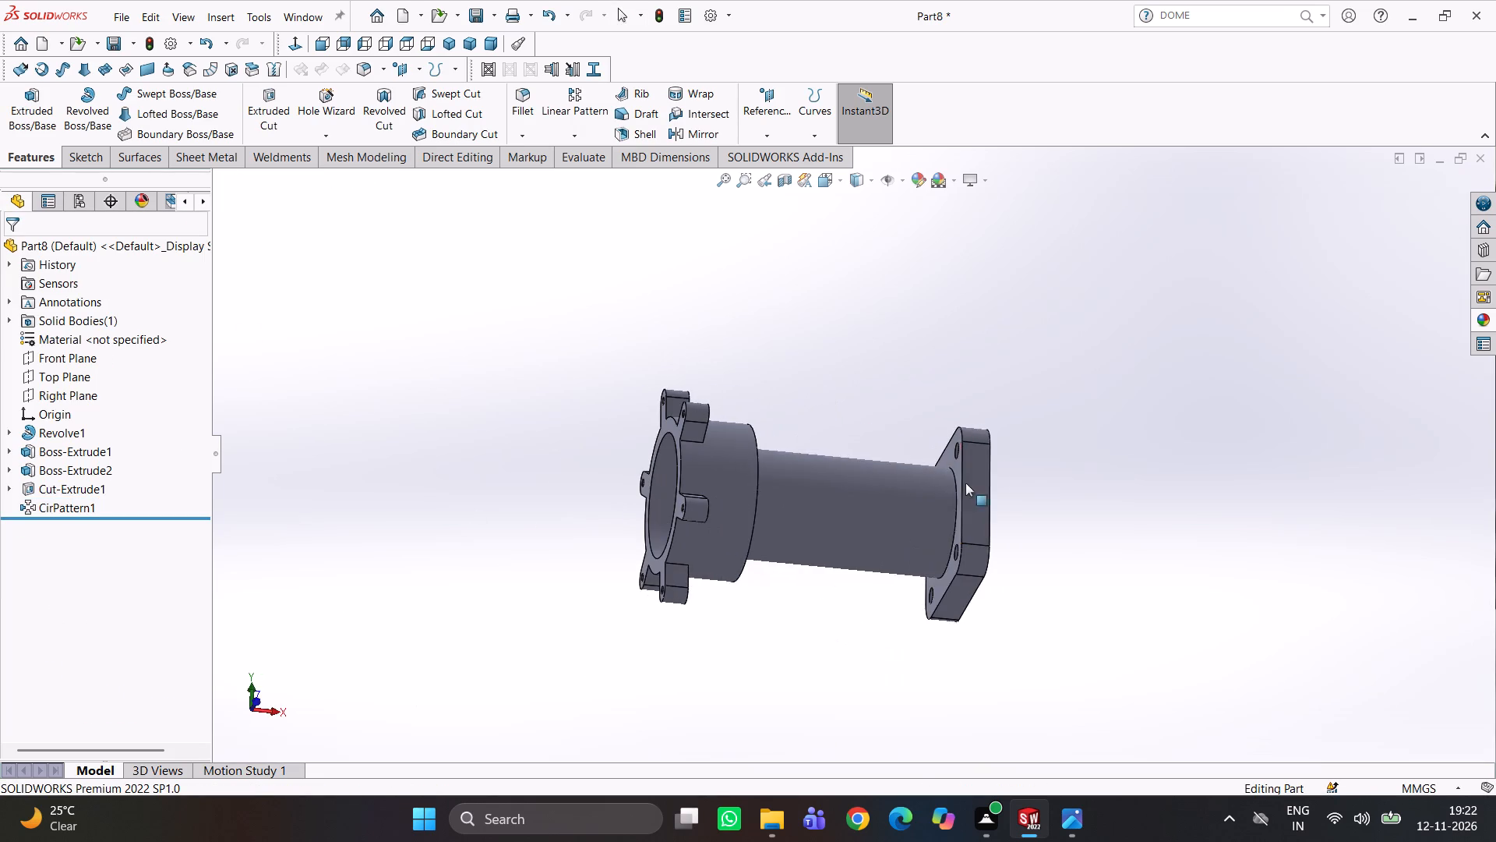
middle_click_drag(1004, 499, 1043, 483)
scroll(969, 550, "down", 4)
left_click(891, 576)
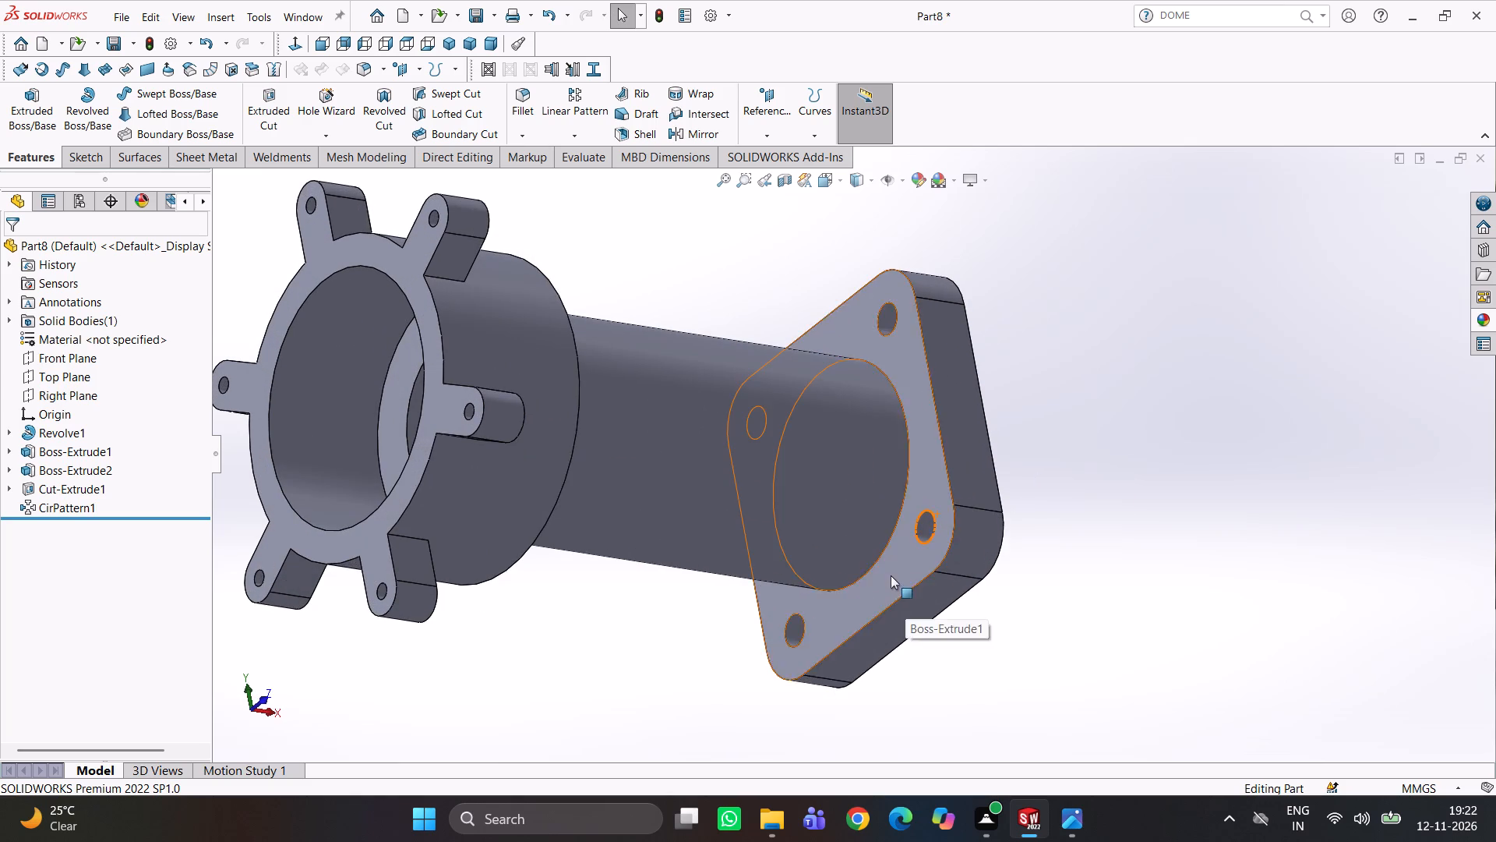
left_click(954, 527)
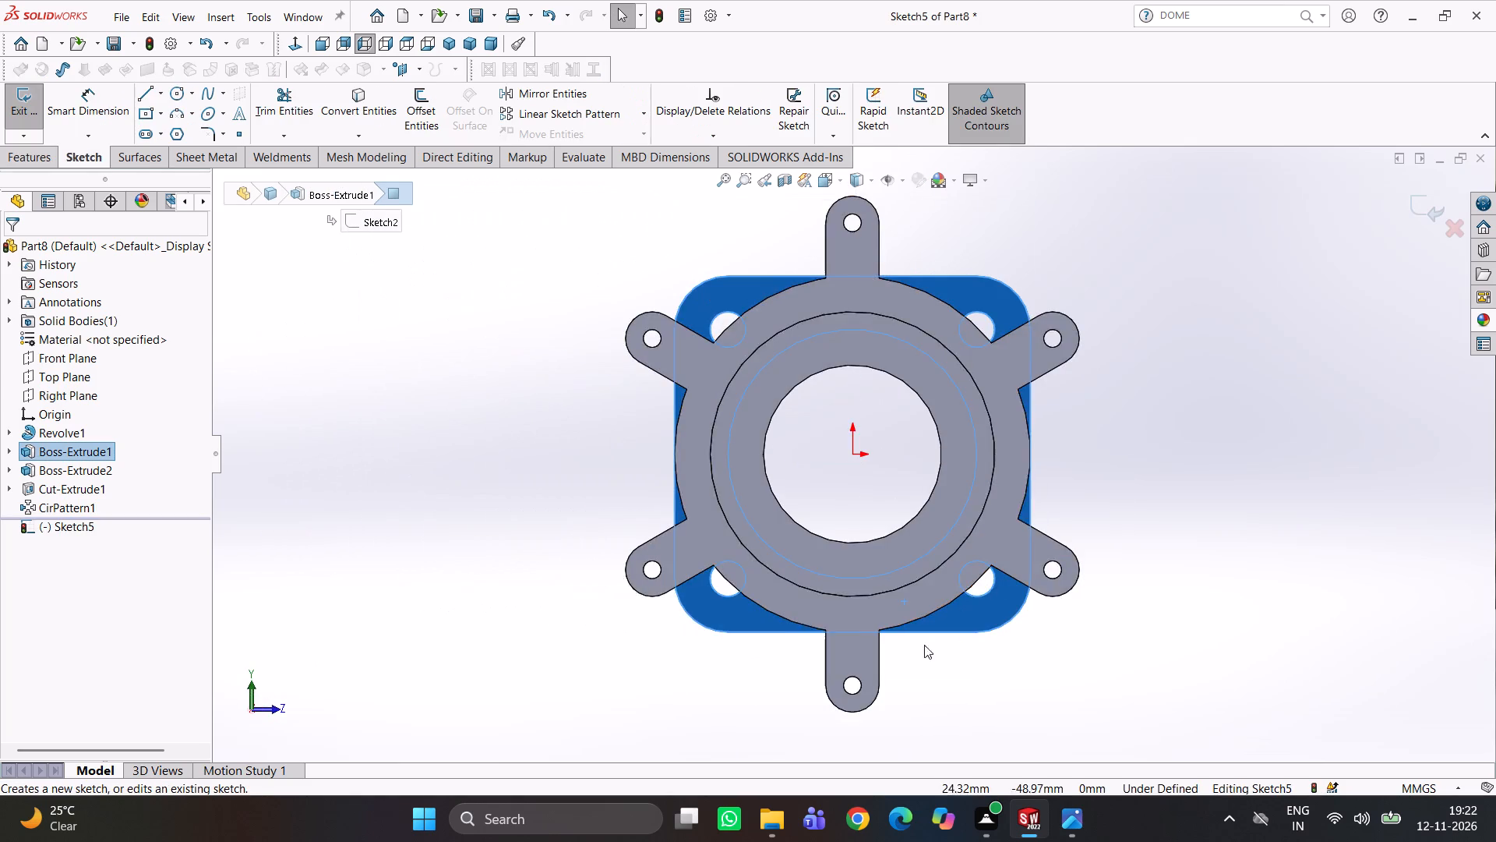
scroll(930, 649, "down", 4)
right_click_drag(1177, 582, 1394, 582)
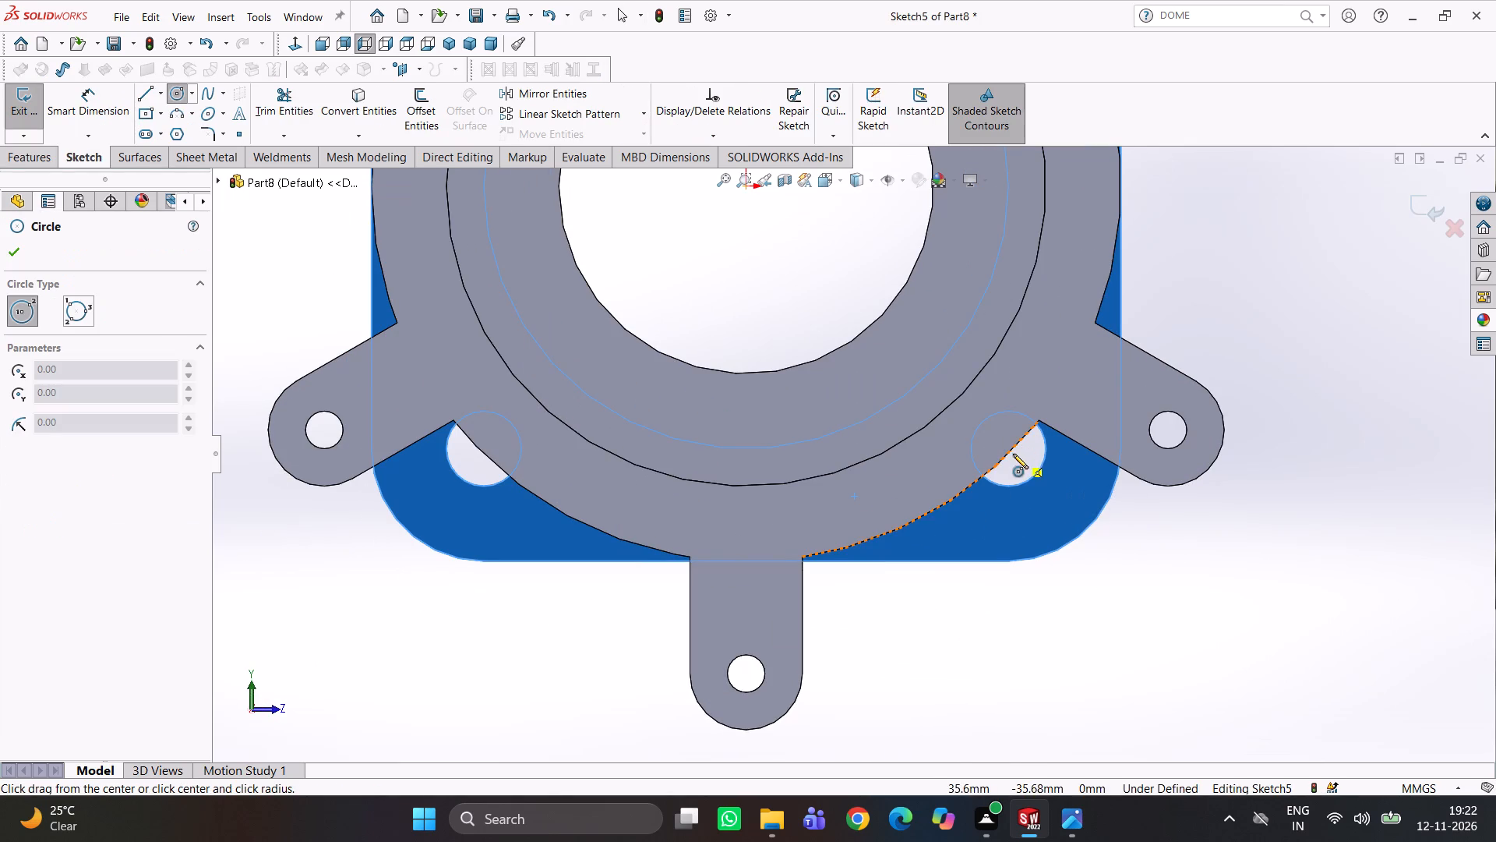
scroll(1039, 473, "up", 3)
middle_click_drag(1025, 486, 1016, 466)
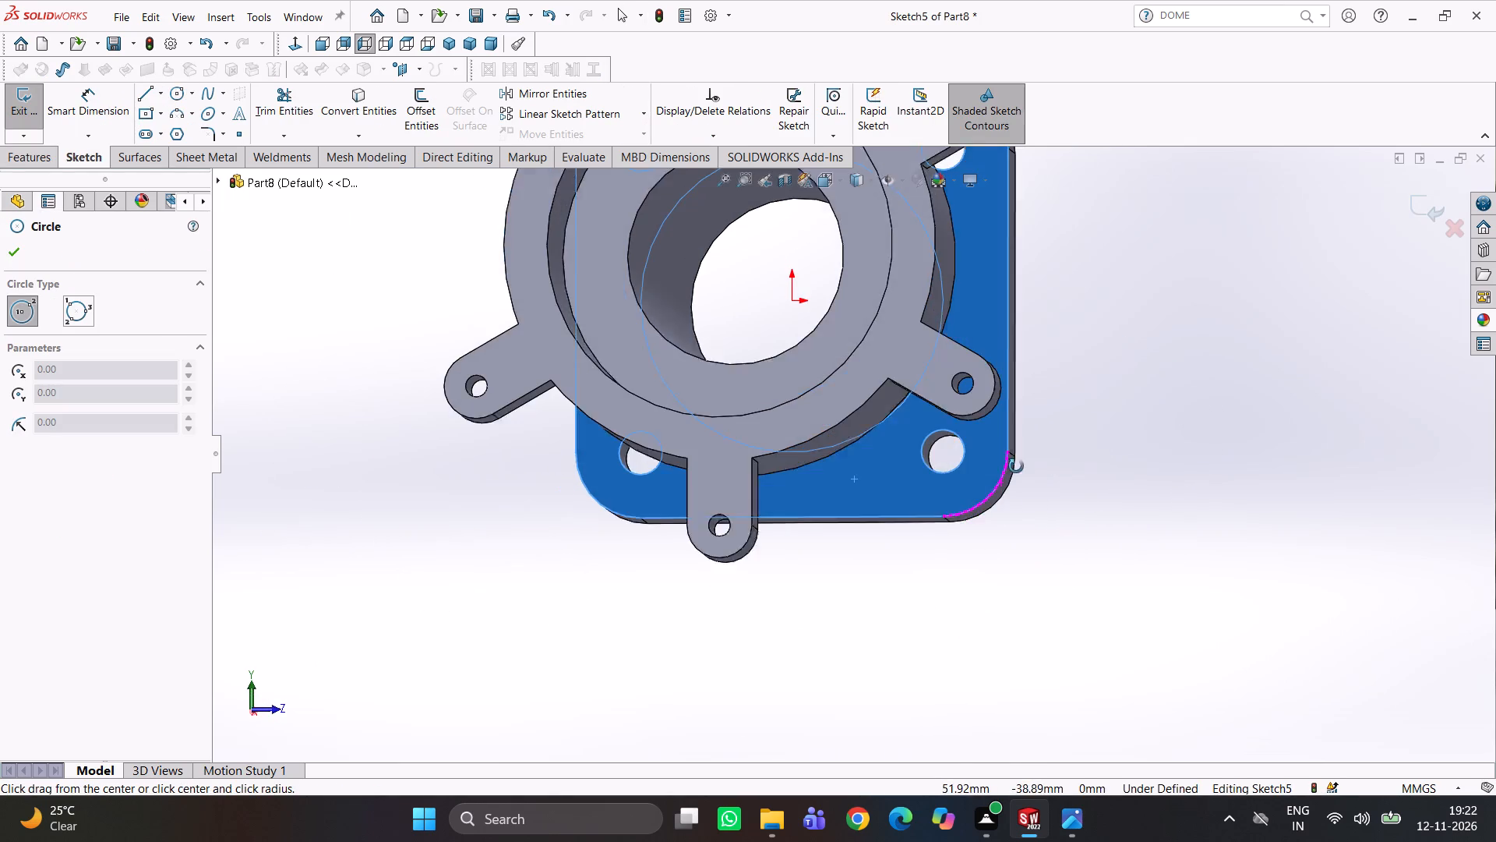
middle_click_drag(1016, 466, 1016, 458)
left_click(942, 452)
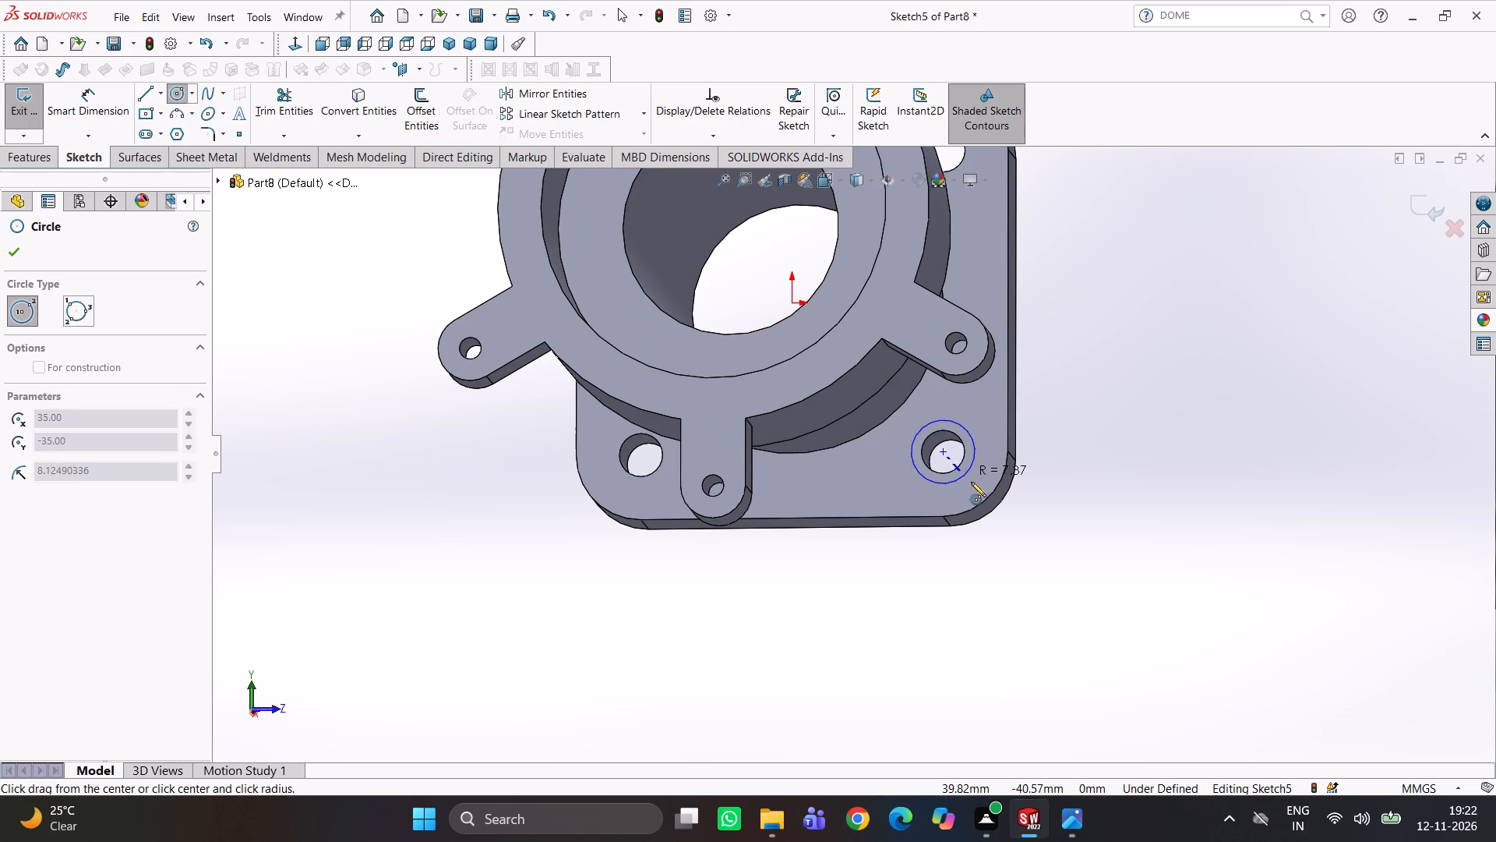
left_click(969, 473)
Set the diameter of the circle around the corner hole to 15 mm.
right_click_drag(1129, 475, 1103, 404)
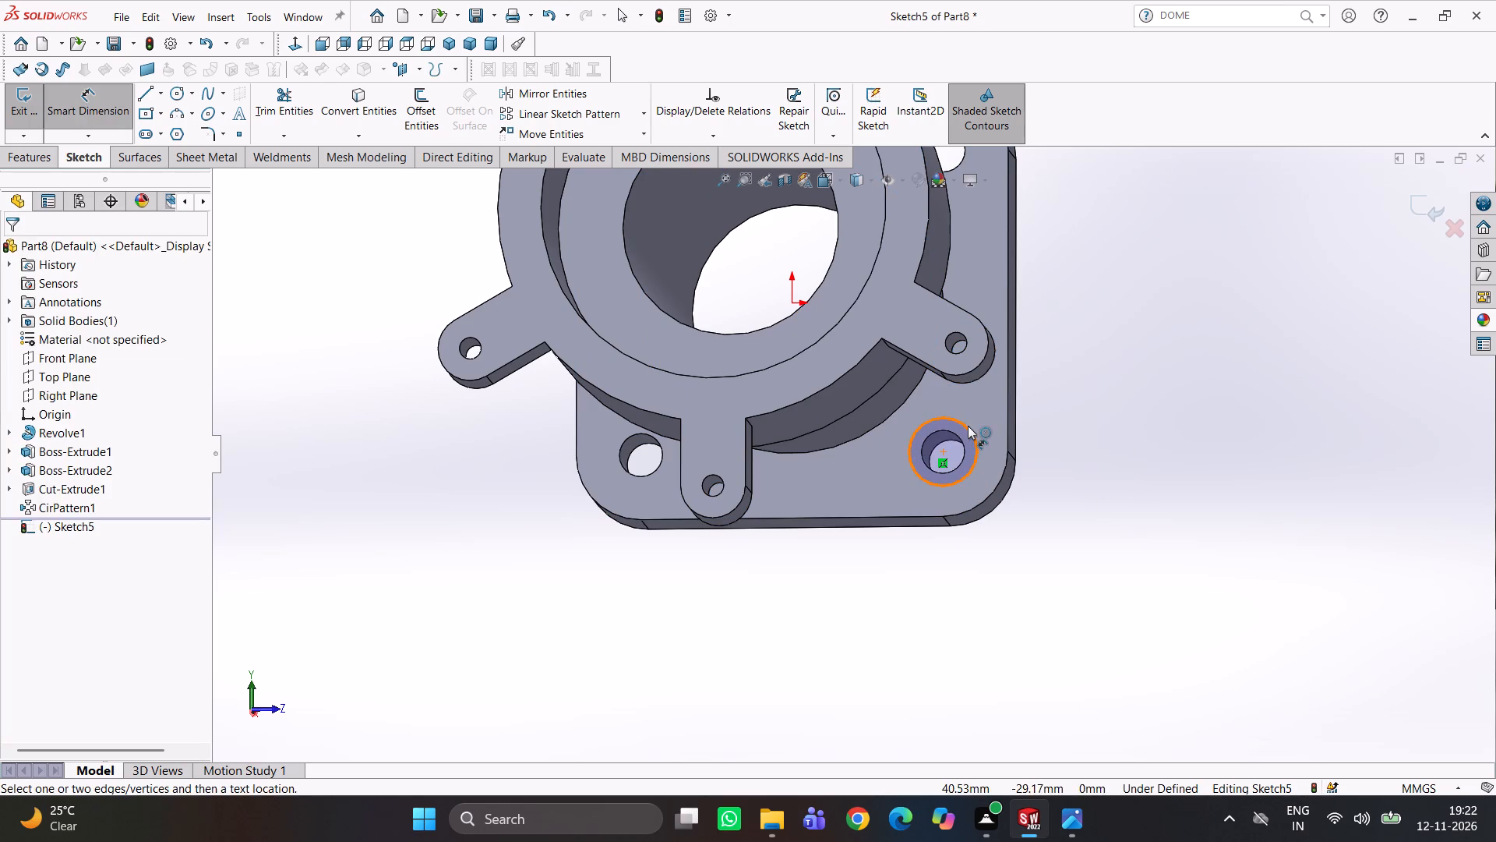
left_click(968, 426)
left_click(1092, 446)
type("15")
key("Return")
scroll(1166, 379, "up", 2)
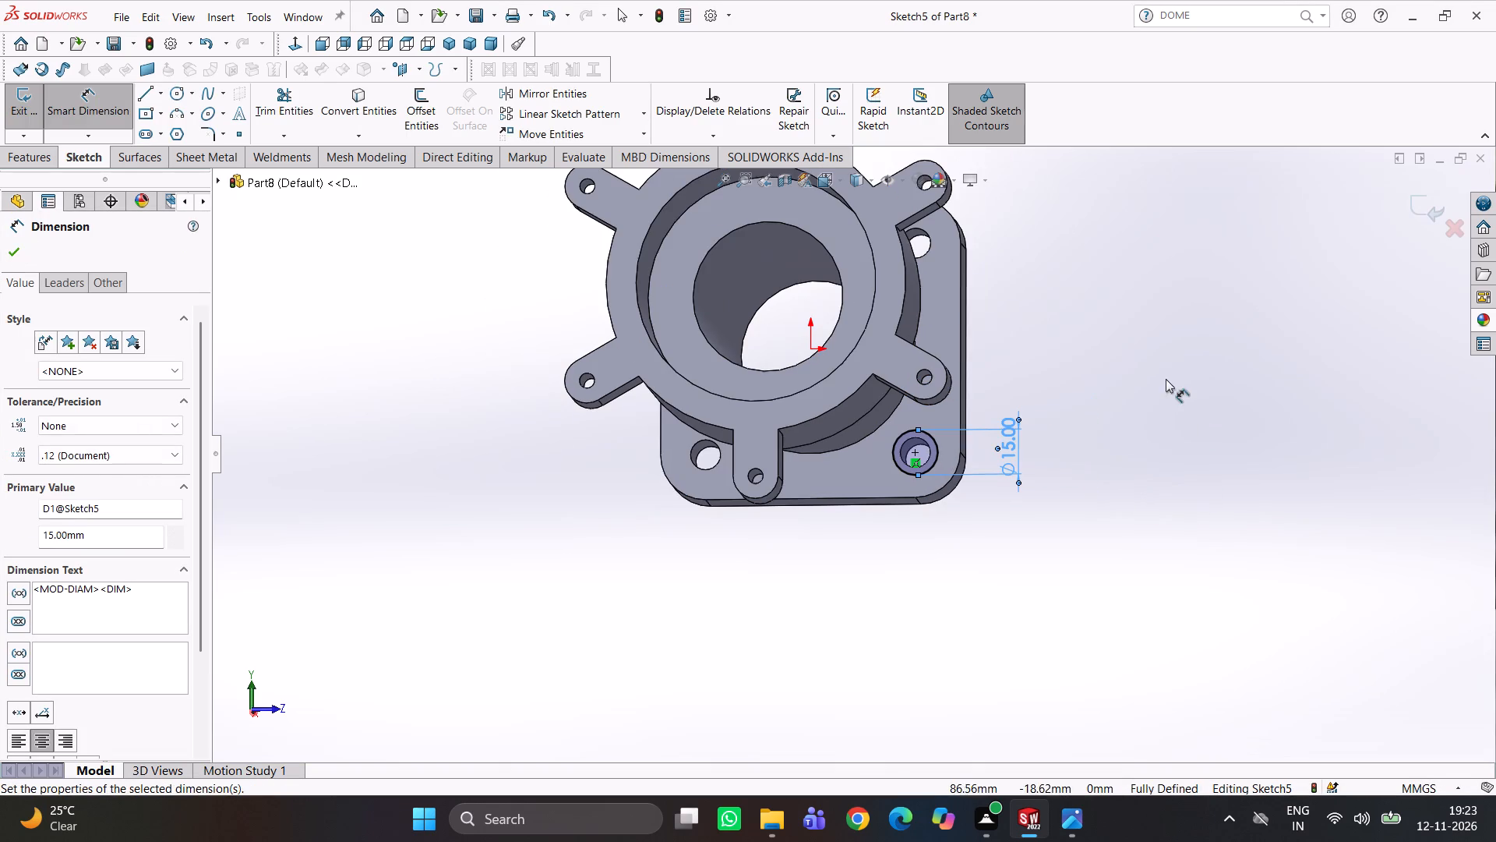
right_click_drag(1065, 343, 1217, 310)
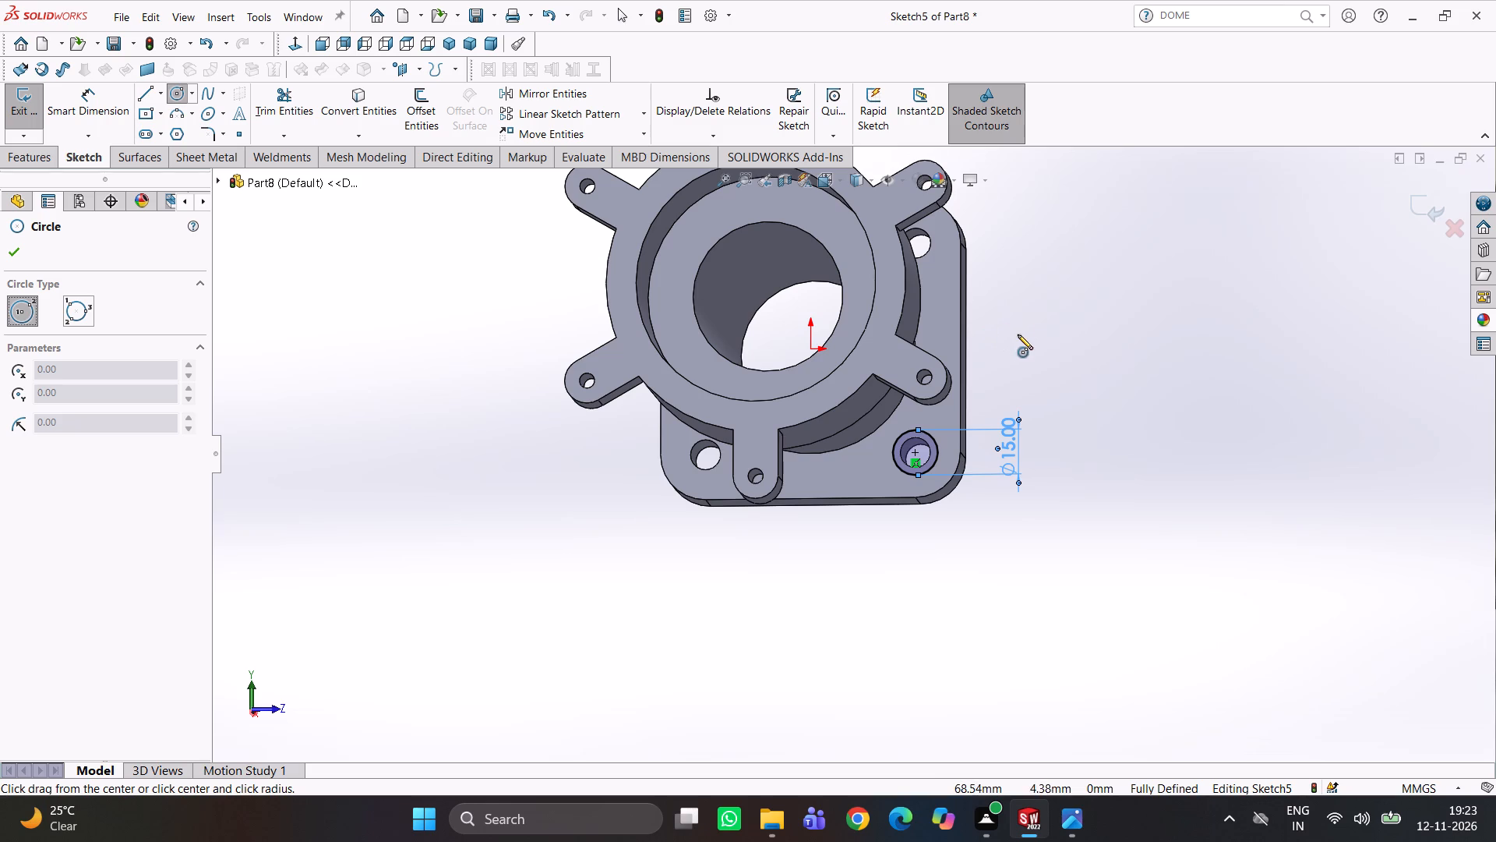
key("Escape")
Cut-extrude the 15 mm circle to a Blind depth of 4 mm to counterbore the corner hole.
left_click(12, 163)
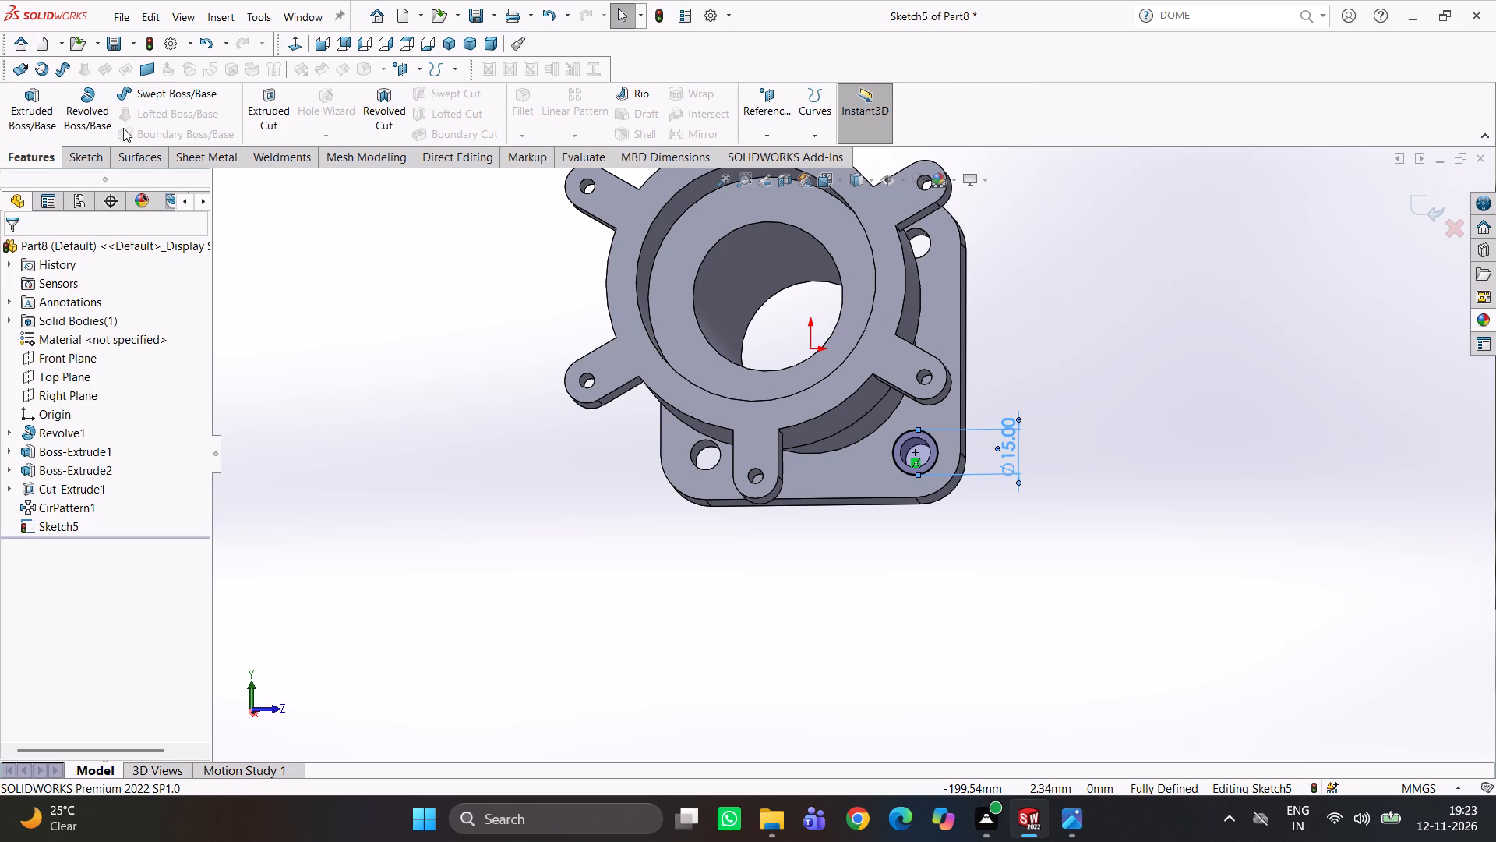
left_click(258, 104)
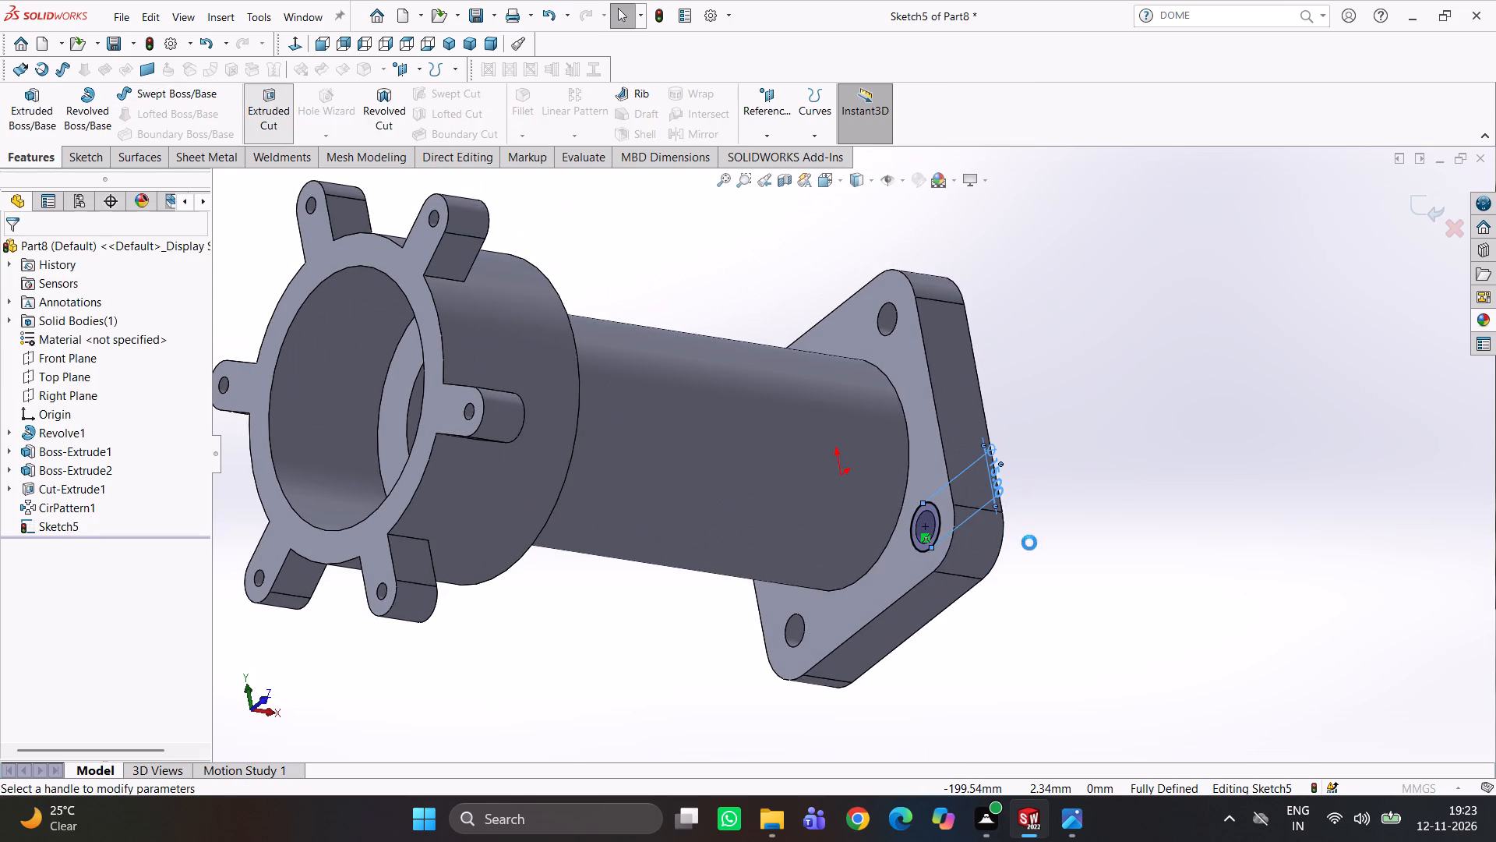
left_click(118, 362)
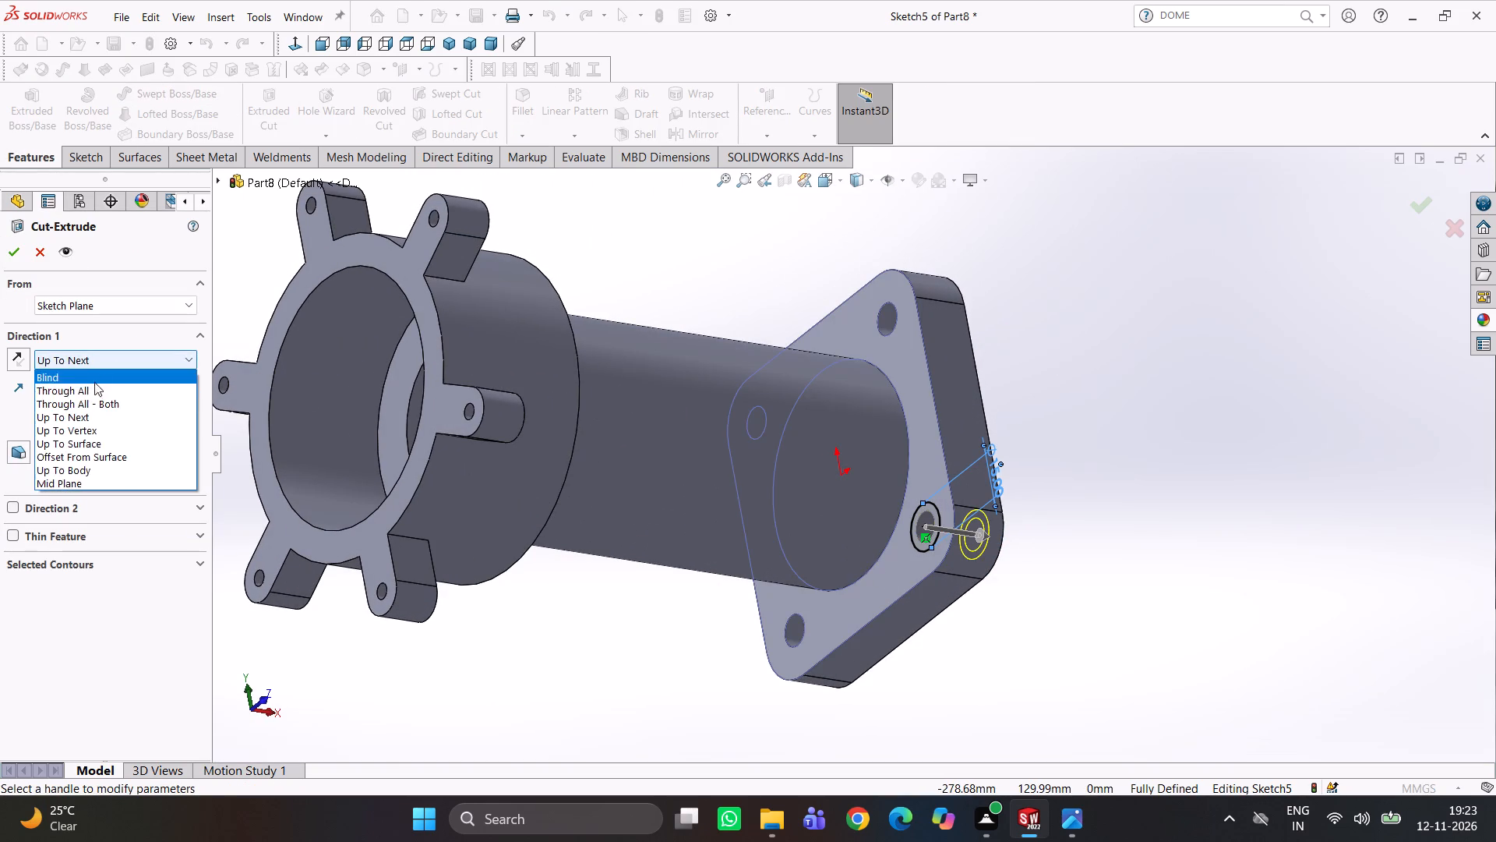
left_click(88, 386)
left_click(108, 358)
left_click(86, 374)
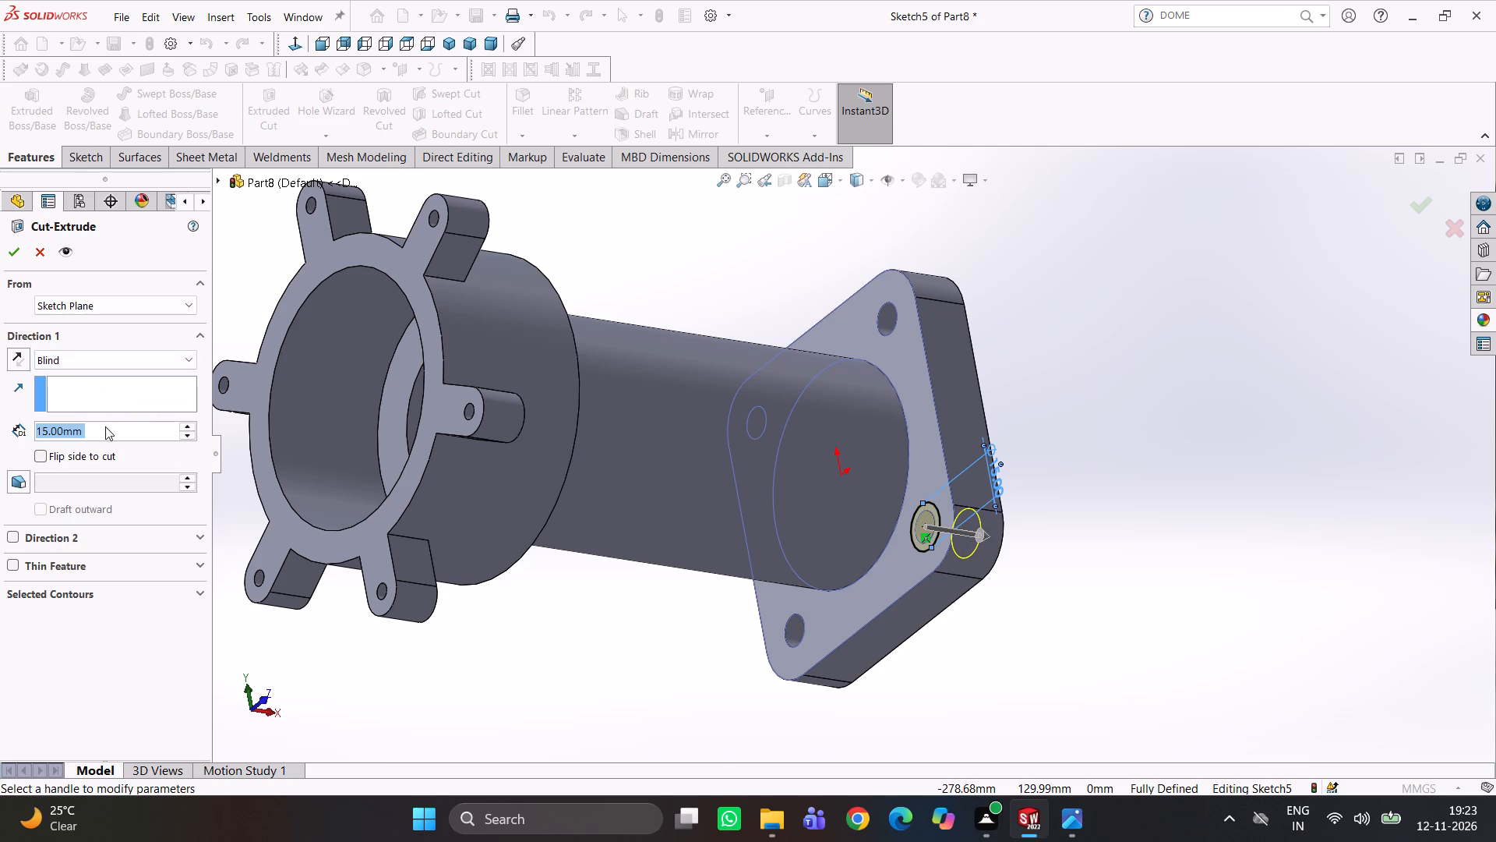
left_click_drag(90, 430, 75, 430)
key("5")
key("Return")
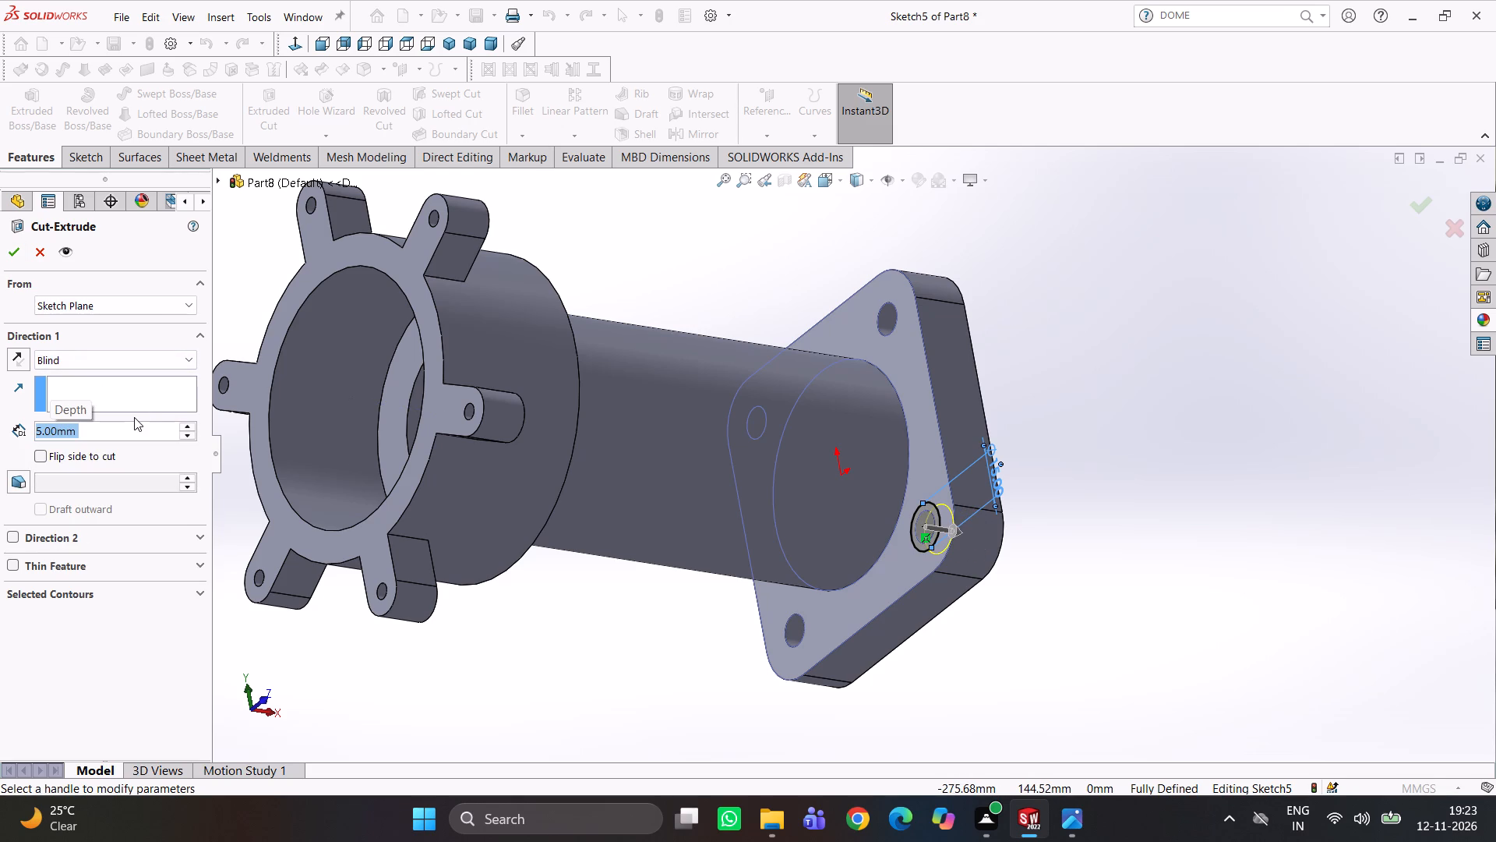
key("4")
key("Return")
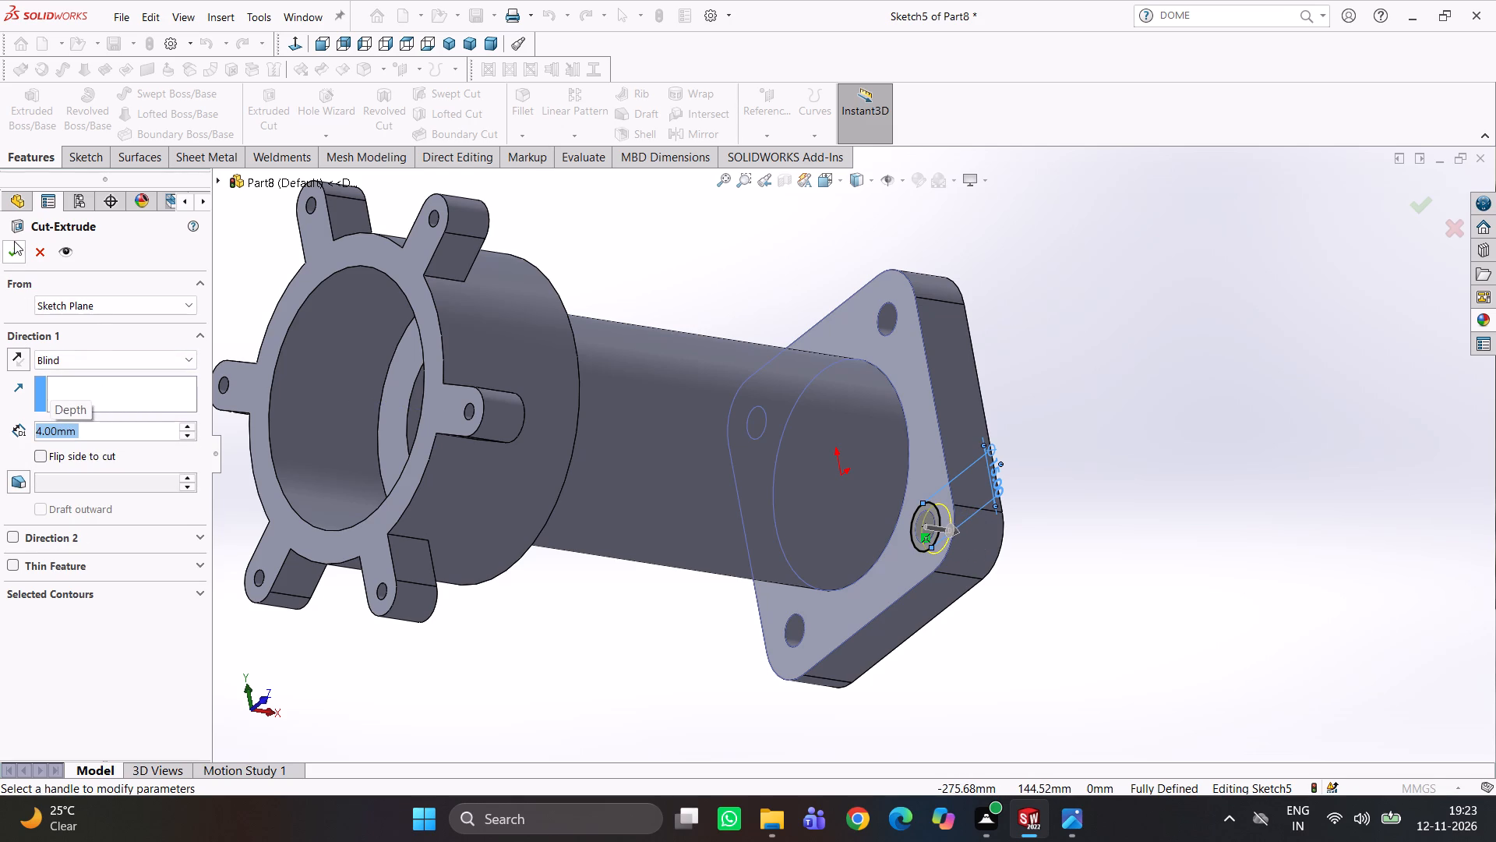
left_click(14, 241)
Circular-pattern the 15 mm counterbore around the tube's bore edge with 4 equally spaced instances over 360°.
middle_click_drag(1133, 396, 1183, 419)
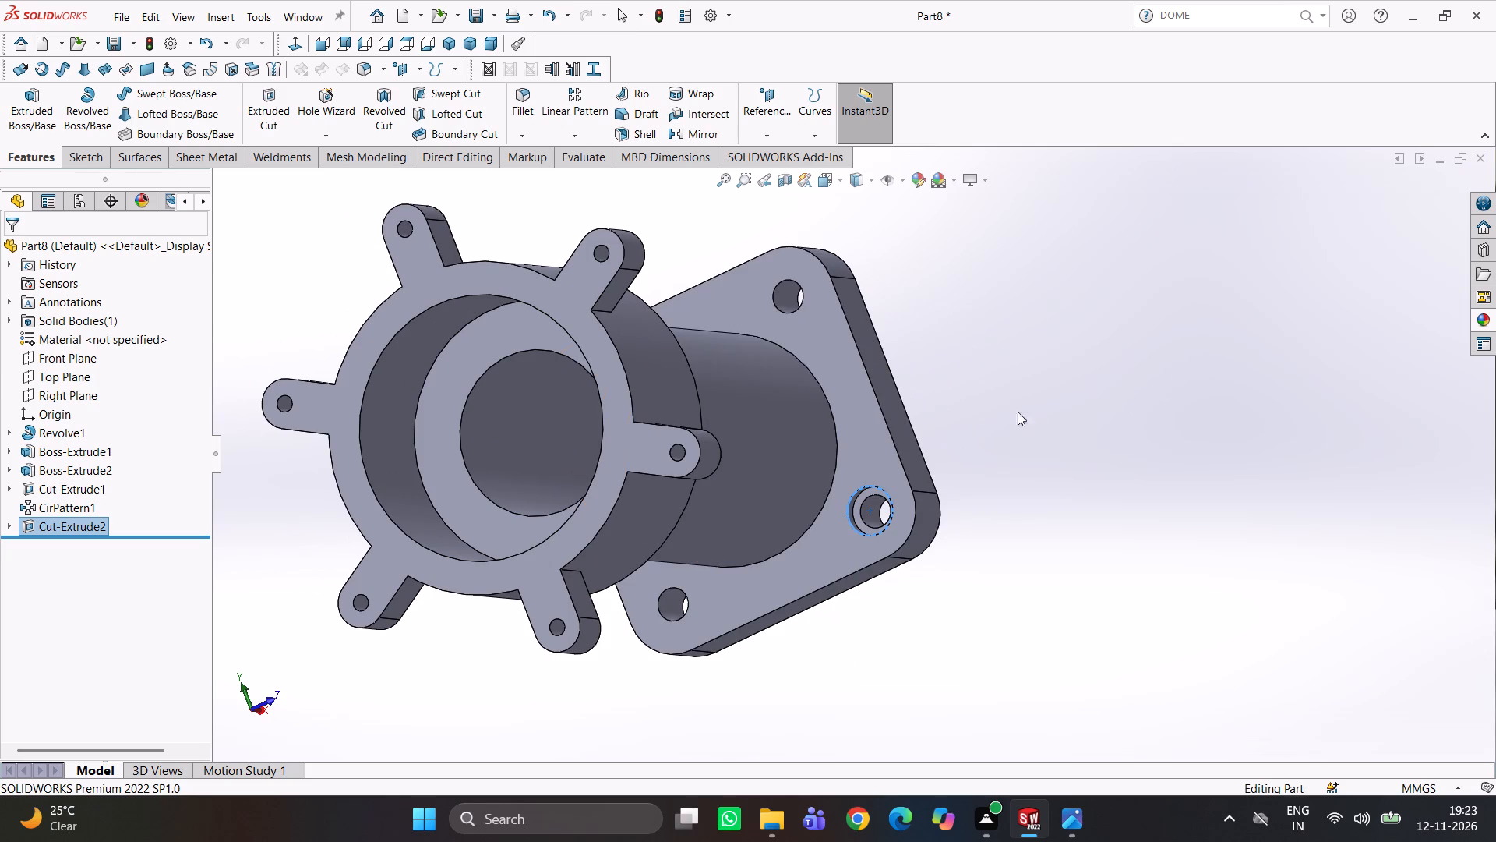
left_click(594, 138)
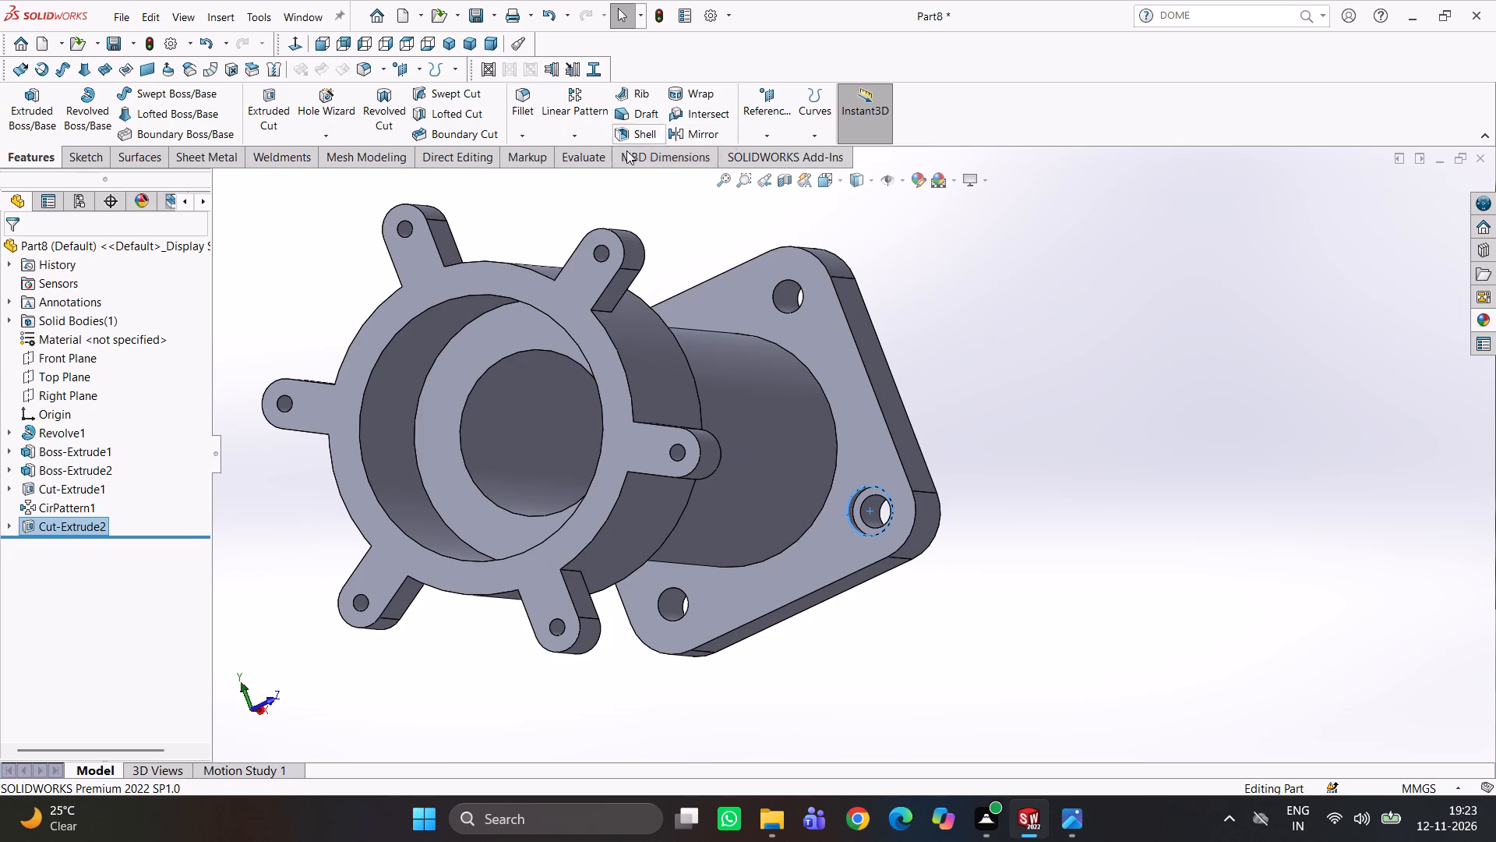
left_click(582, 138)
left_click(609, 168)
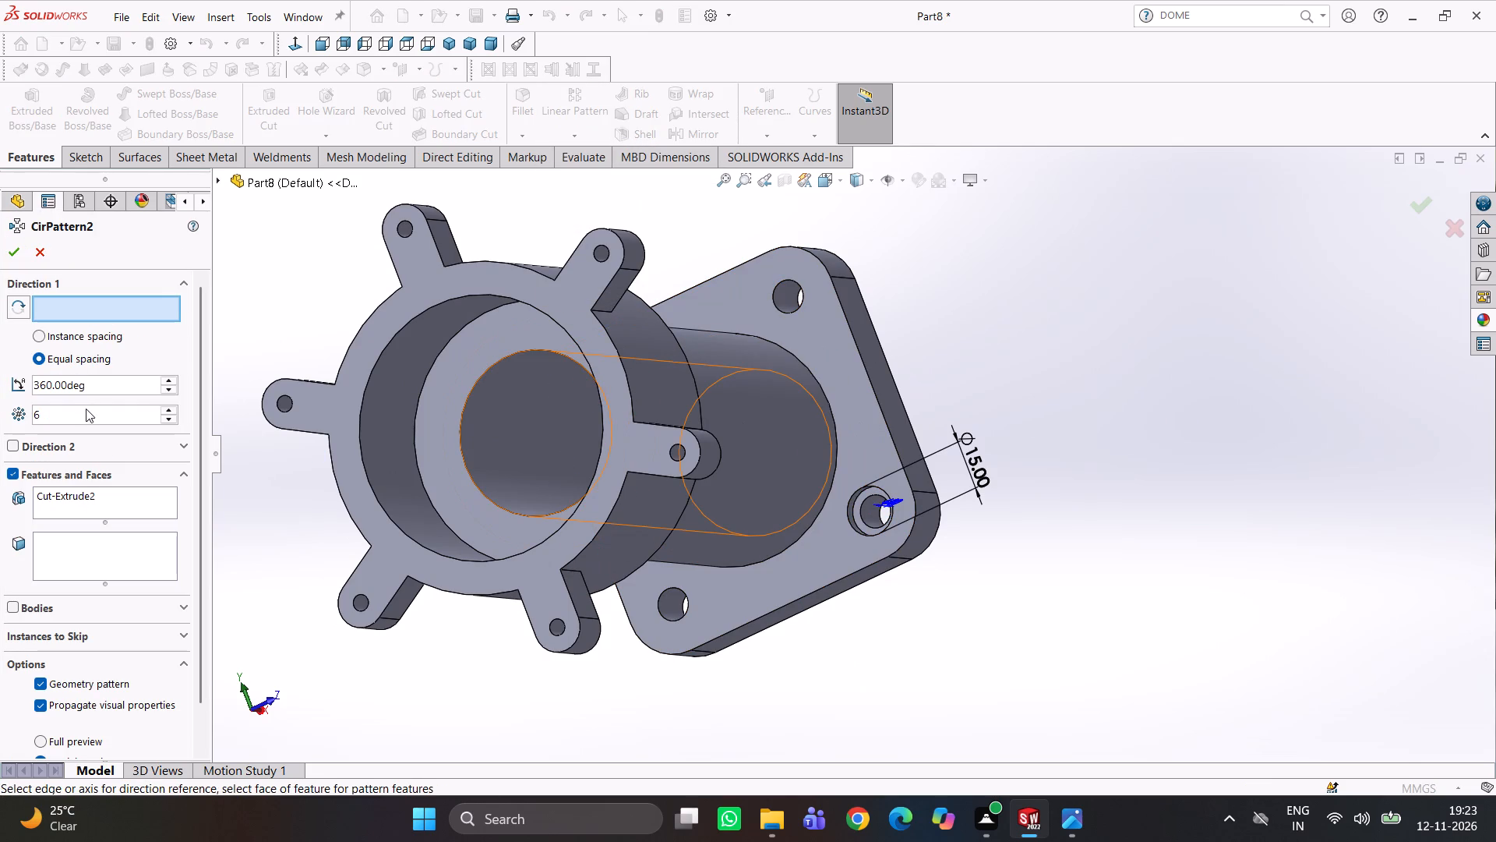
left_click_drag(78, 410, 0, 416)
key("4")
key("Return")
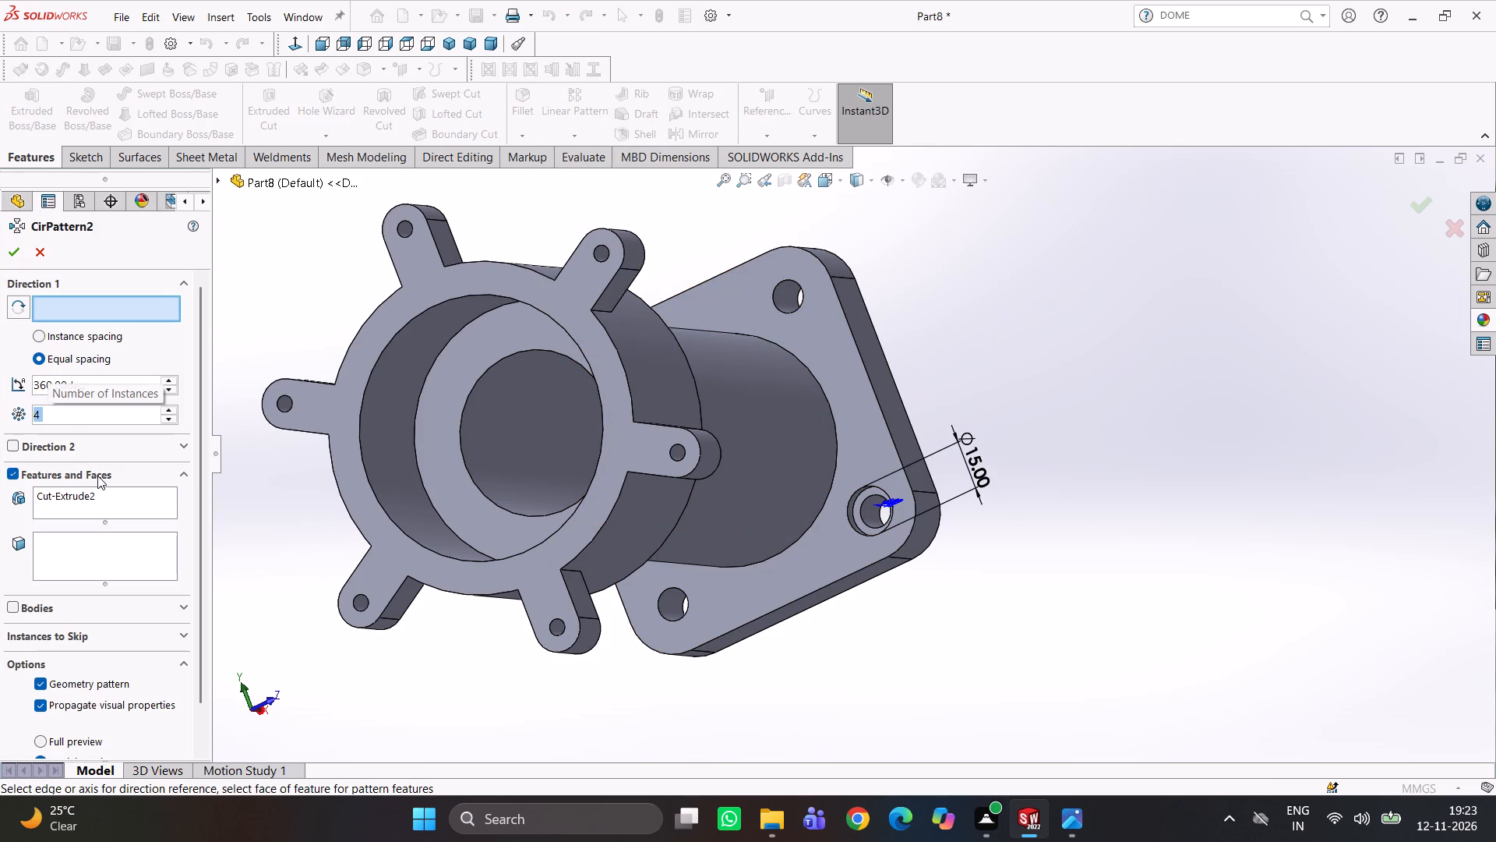
left_click(471, 391)
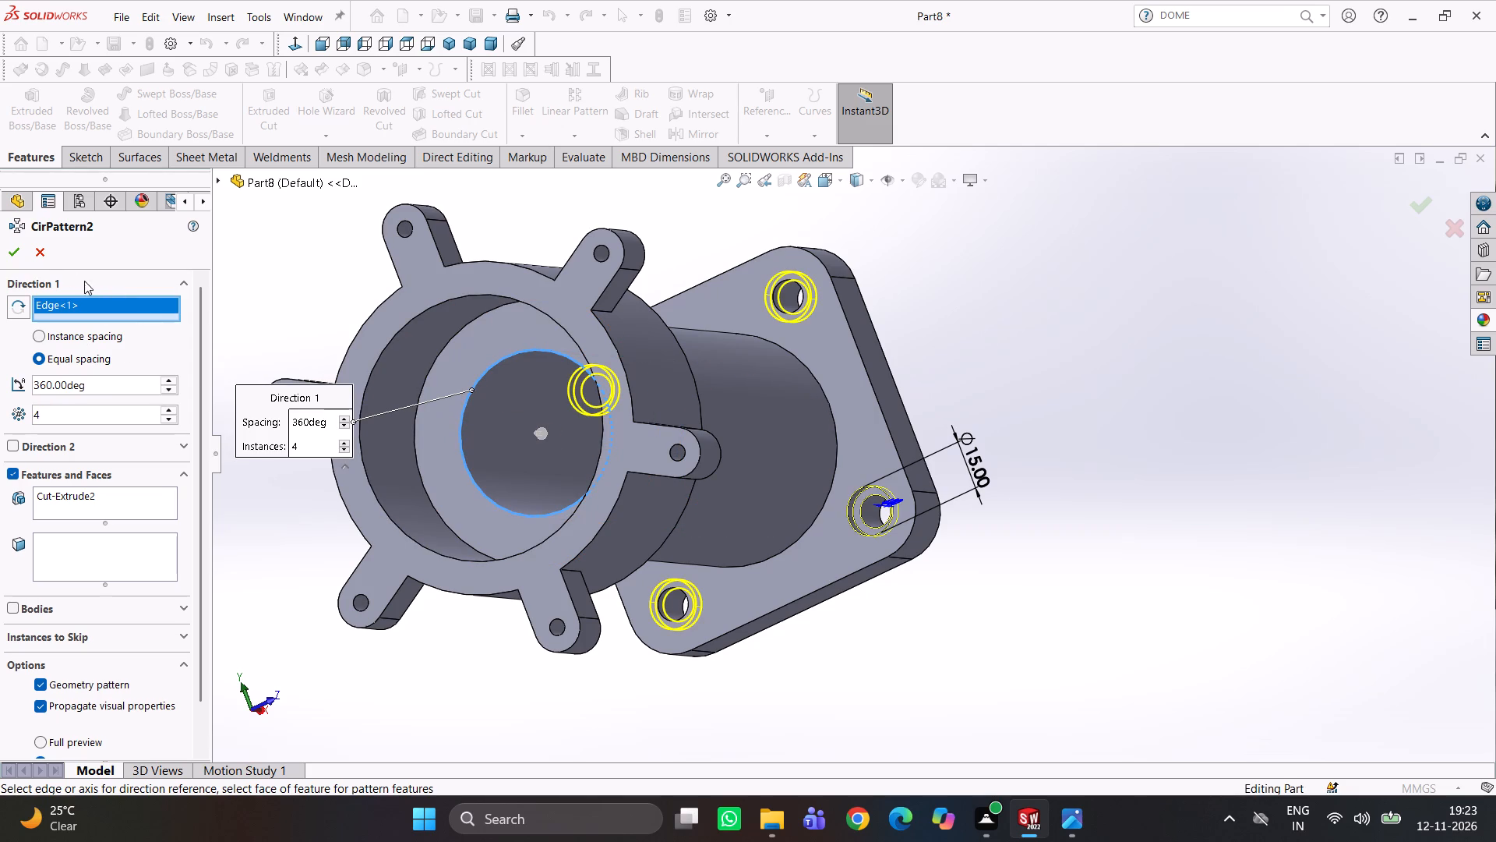
left_click(19, 253)
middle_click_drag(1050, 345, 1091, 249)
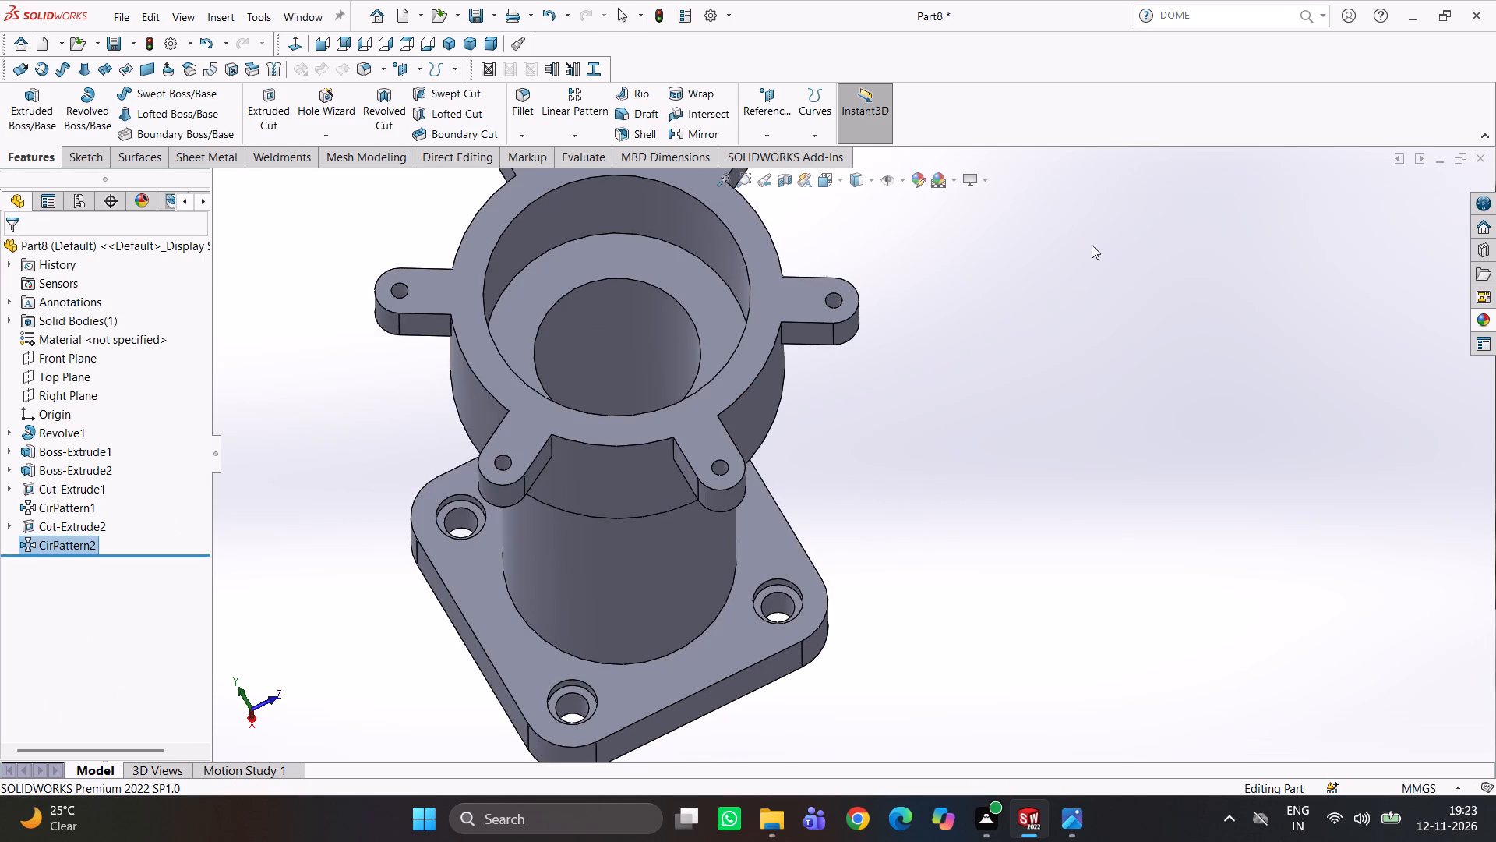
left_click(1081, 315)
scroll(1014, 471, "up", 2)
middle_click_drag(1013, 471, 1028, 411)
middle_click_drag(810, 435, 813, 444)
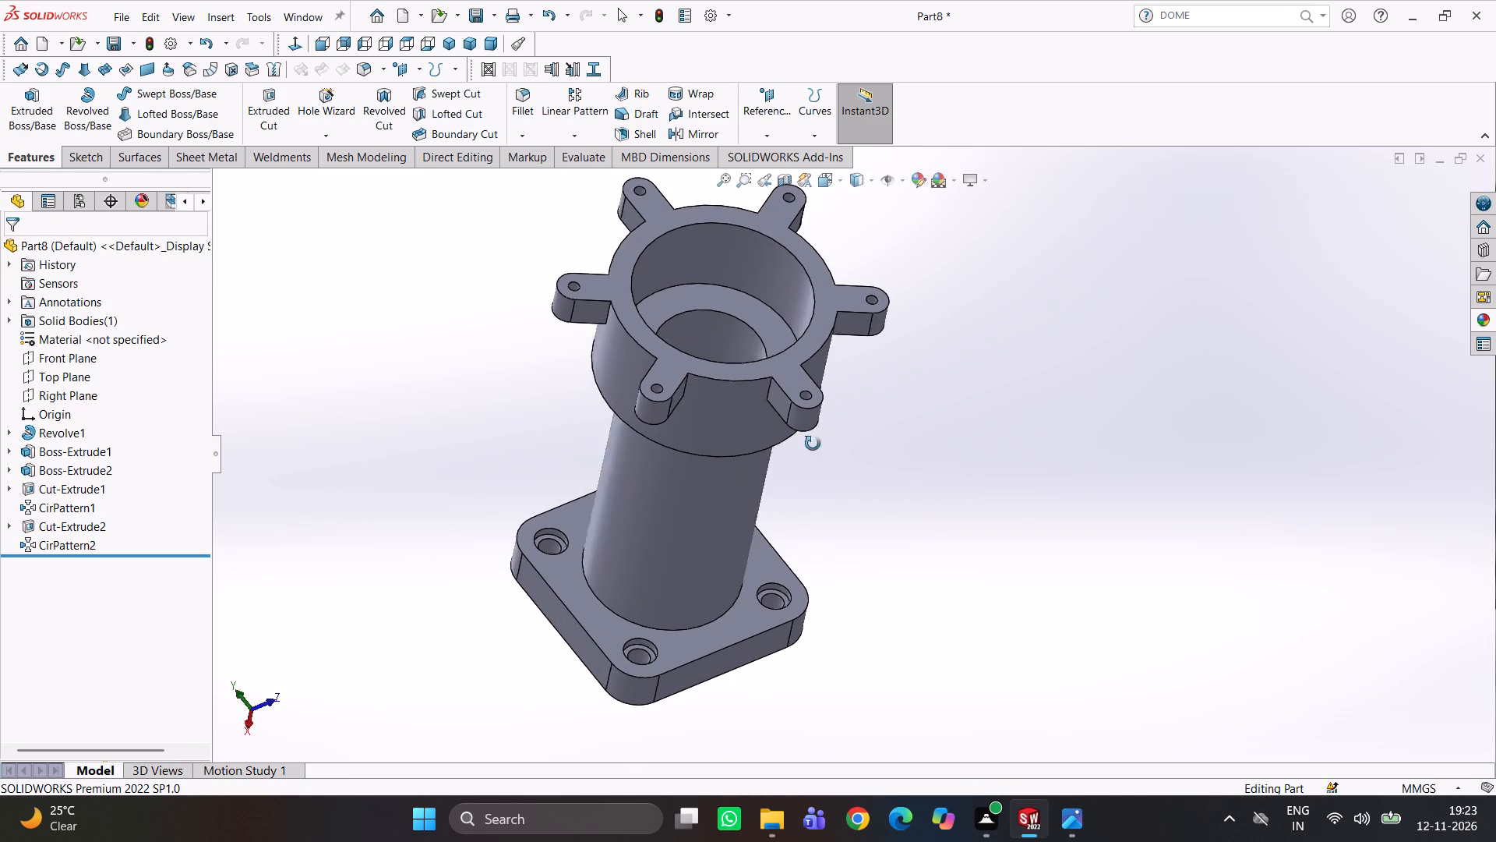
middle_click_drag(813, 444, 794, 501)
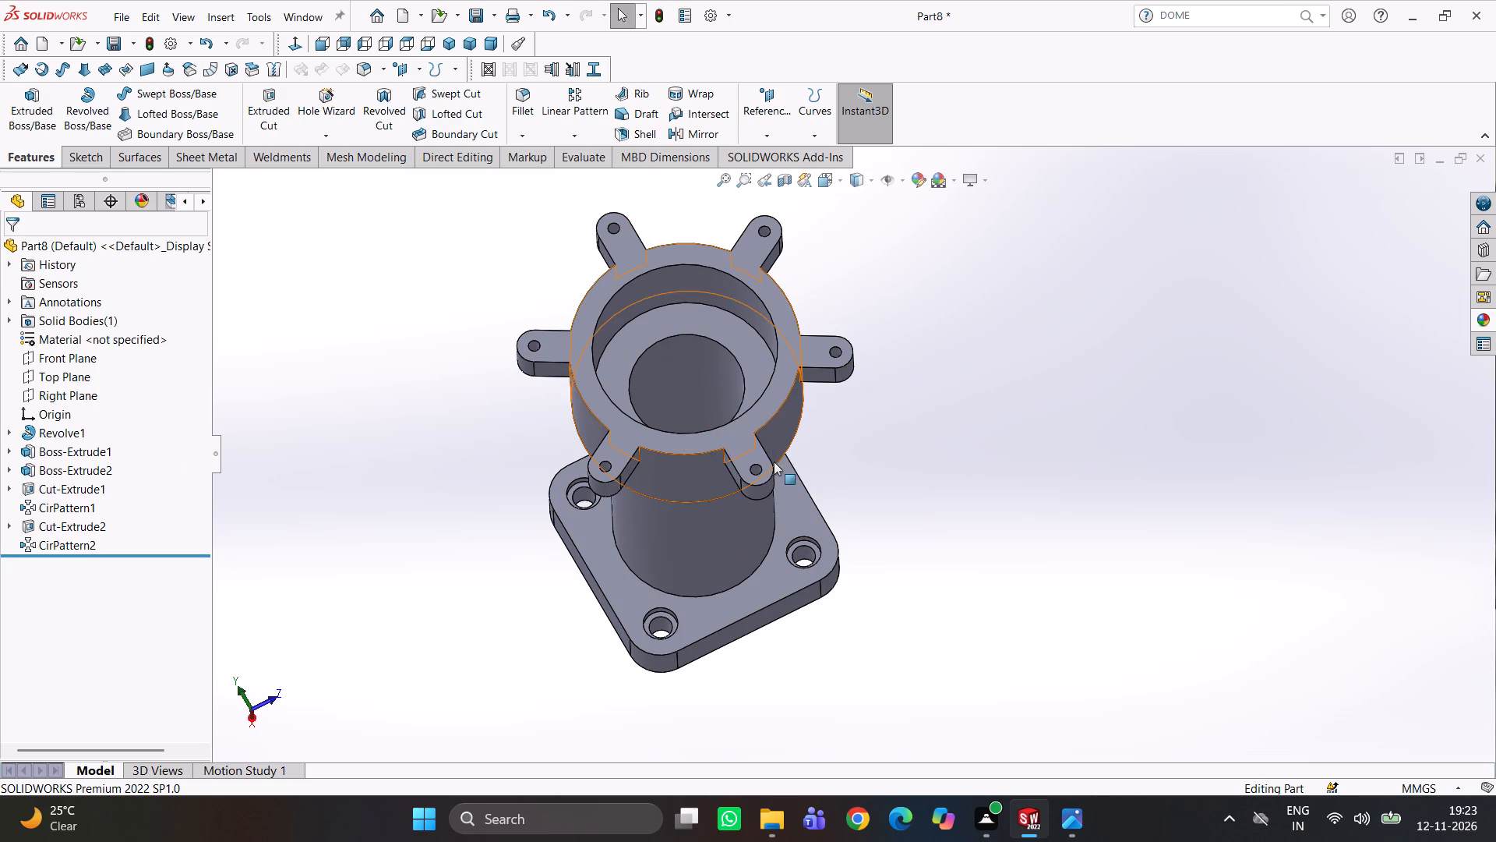
Edit the sketch of the round flange's six lugs and set the lug's rounded-end diameter to 20 mm.
left_click(62, 469)
left_click(10, 470)
left_click(56, 487)
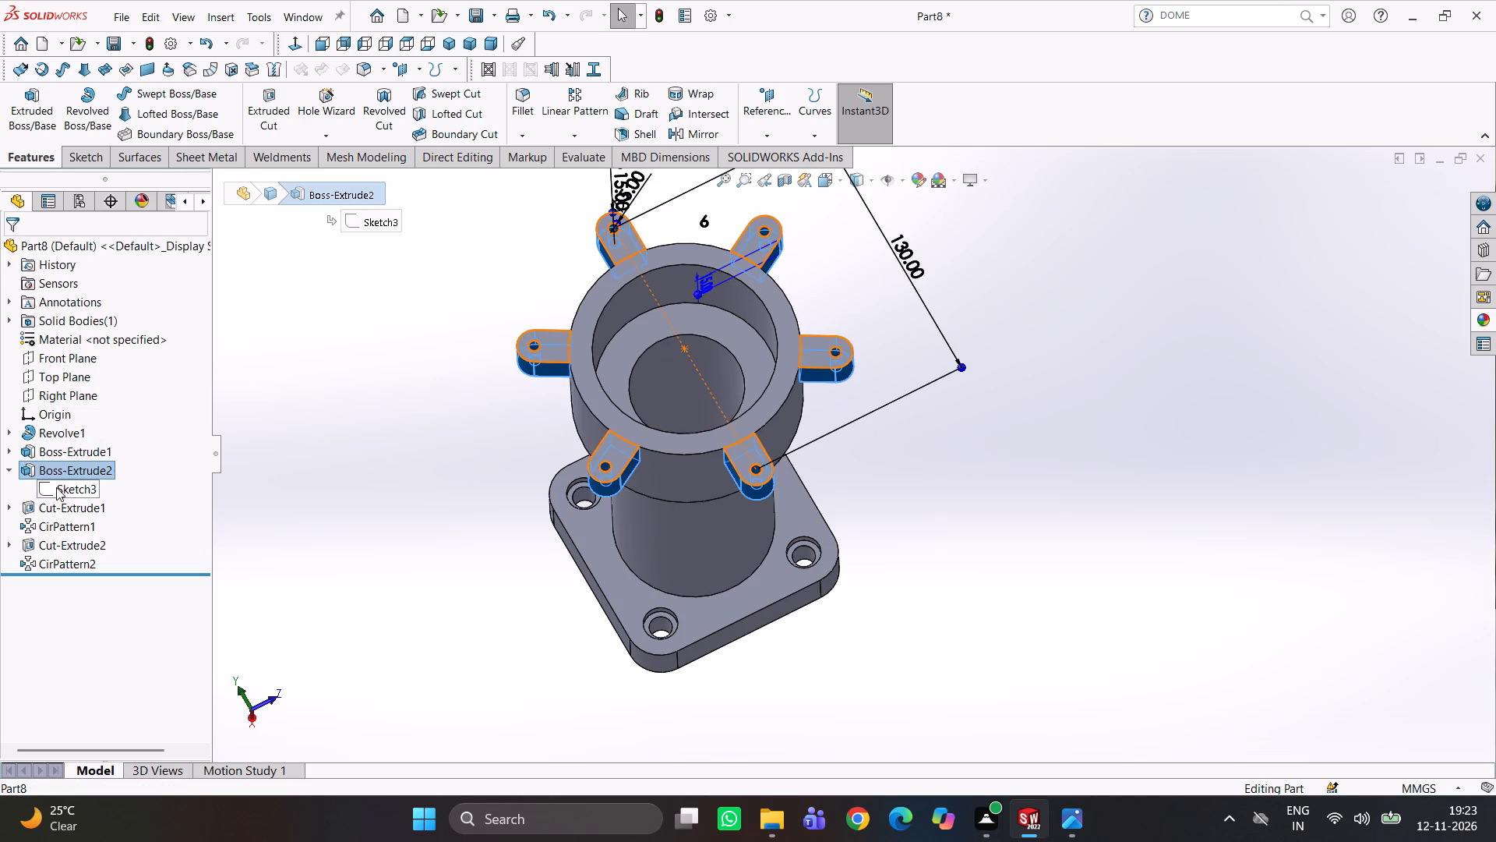
left_click(73, 444)
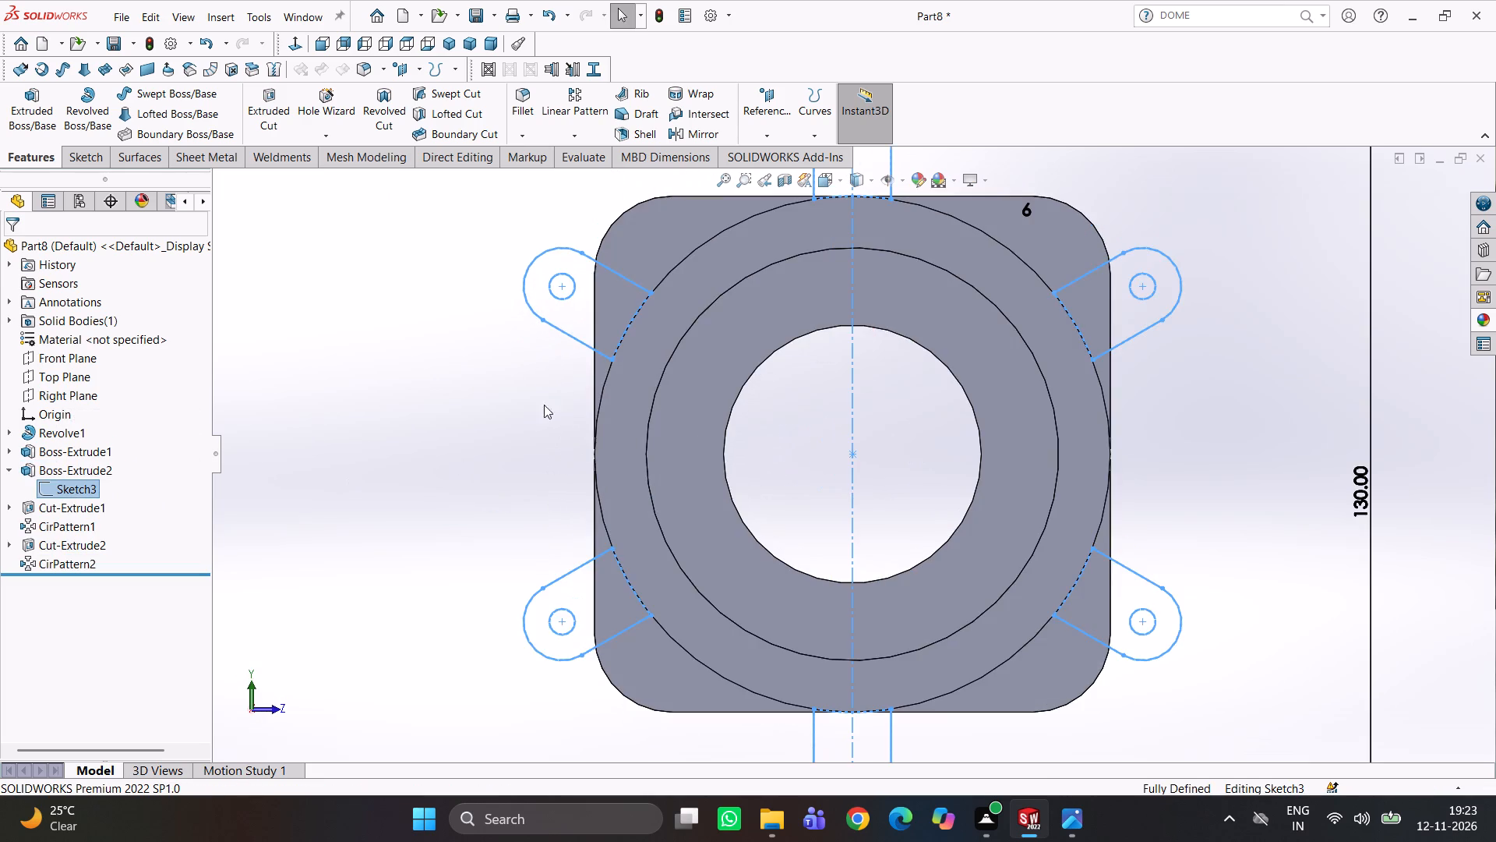
scroll(729, 352, "up", 3)
scroll(866, 302, "down", 3)
scroll(891, 278, "up", 3)
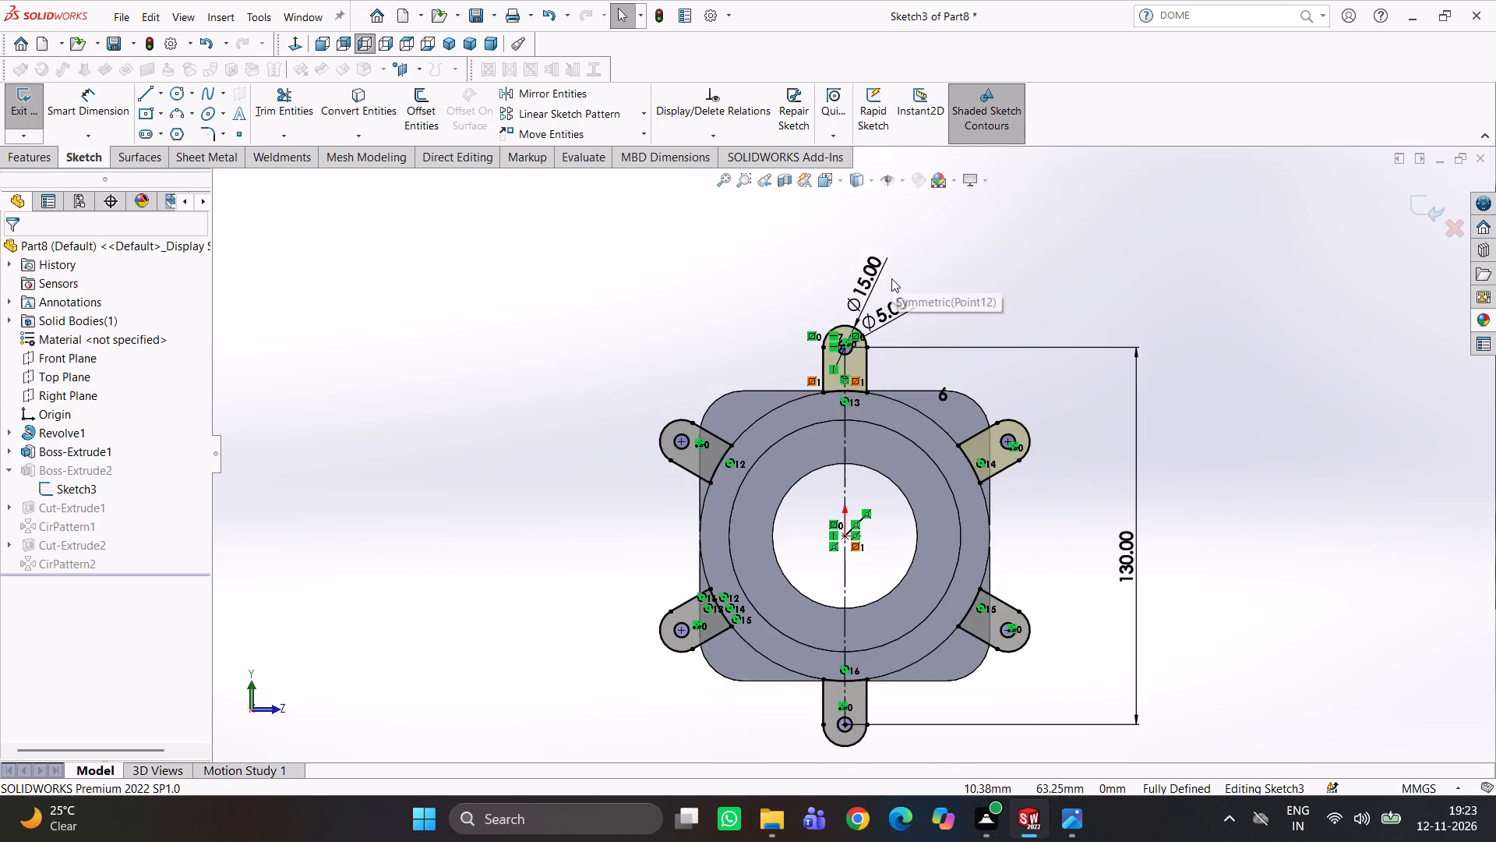
scroll(884, 274, "down", 3)
scroll(820, 374, "down", 3)
double_click(884, 320)
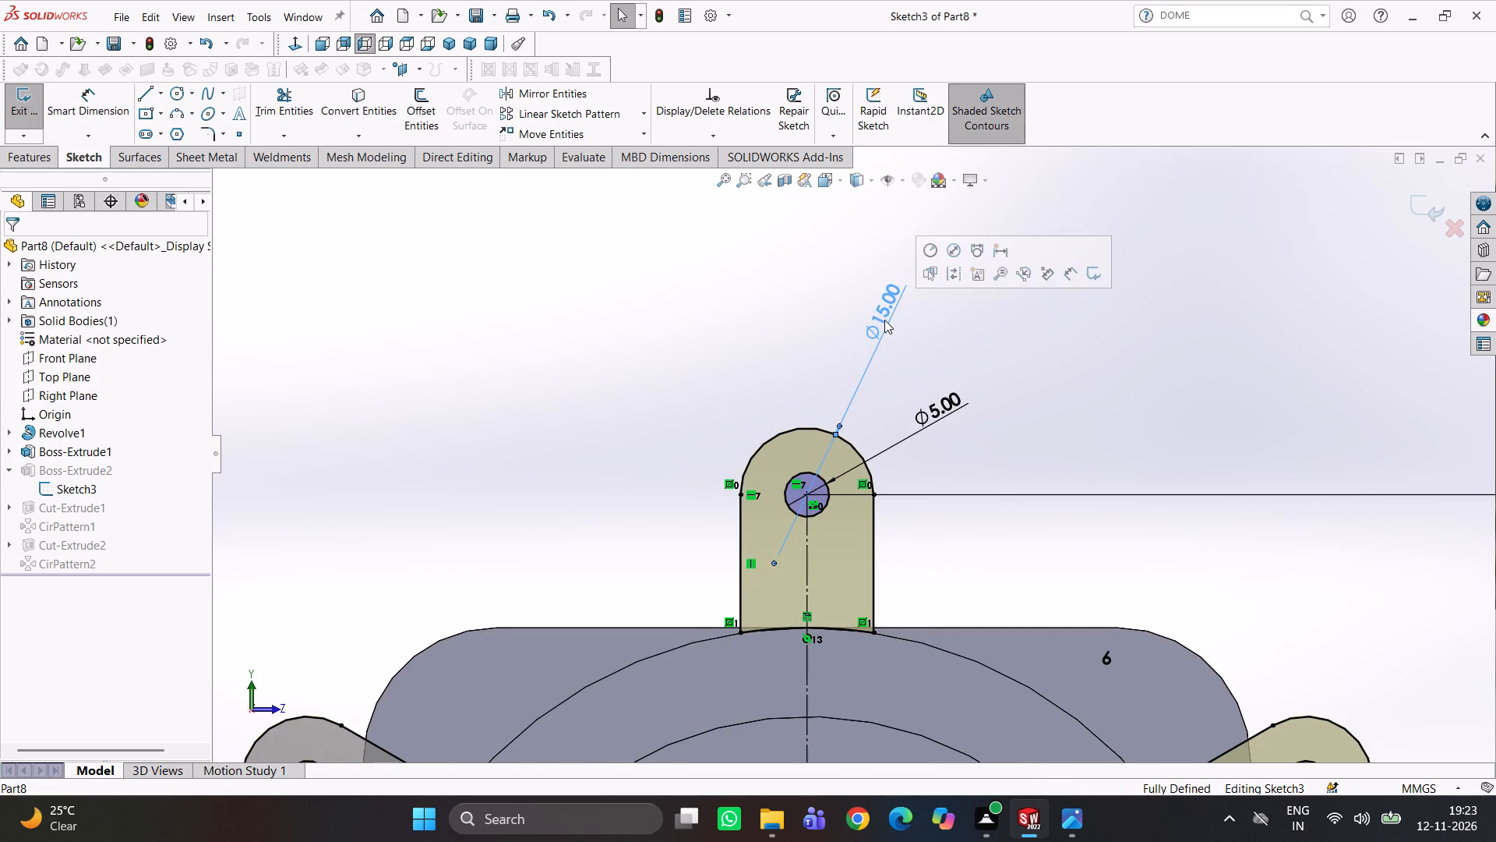
type("20")
key("Return")
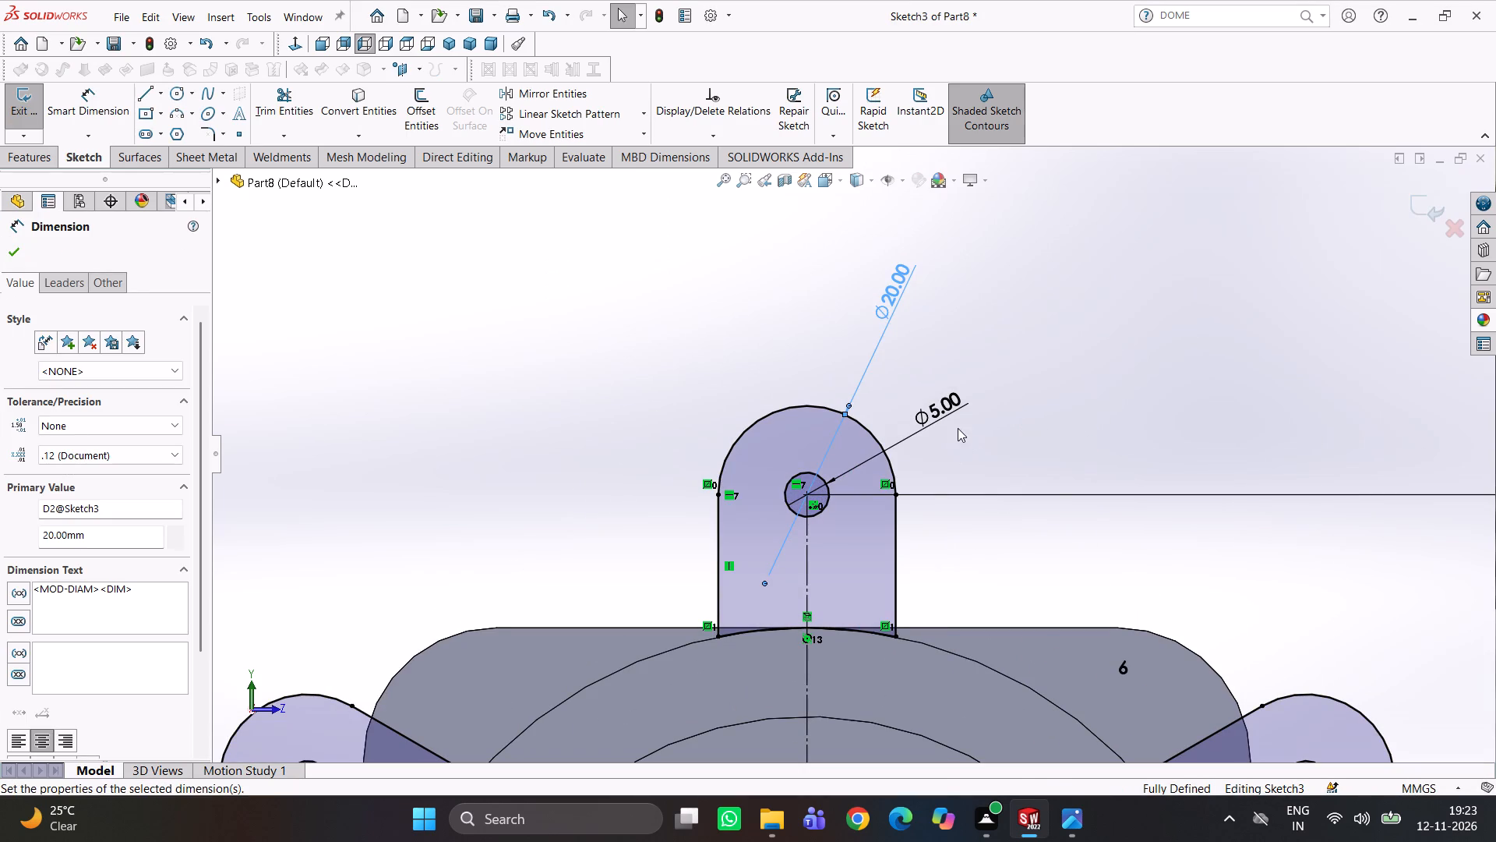
Set the lug hole's diameter to 10 mm, check the reference drawing, and exit the sketch to rebuild the part.
left_click(951, 406)
double_click(938, 402)
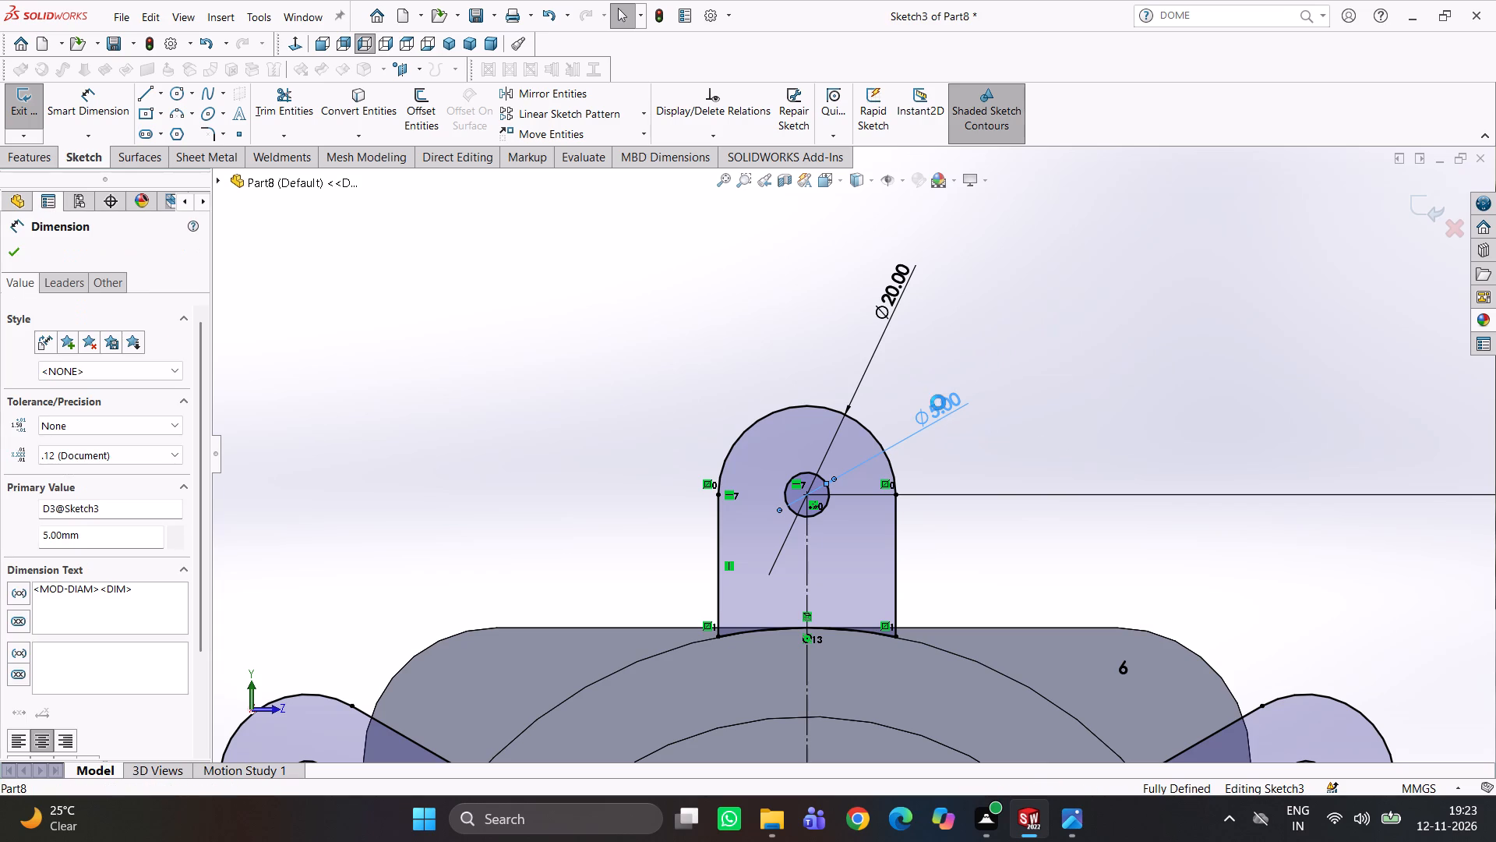
type("10")
key("Return")
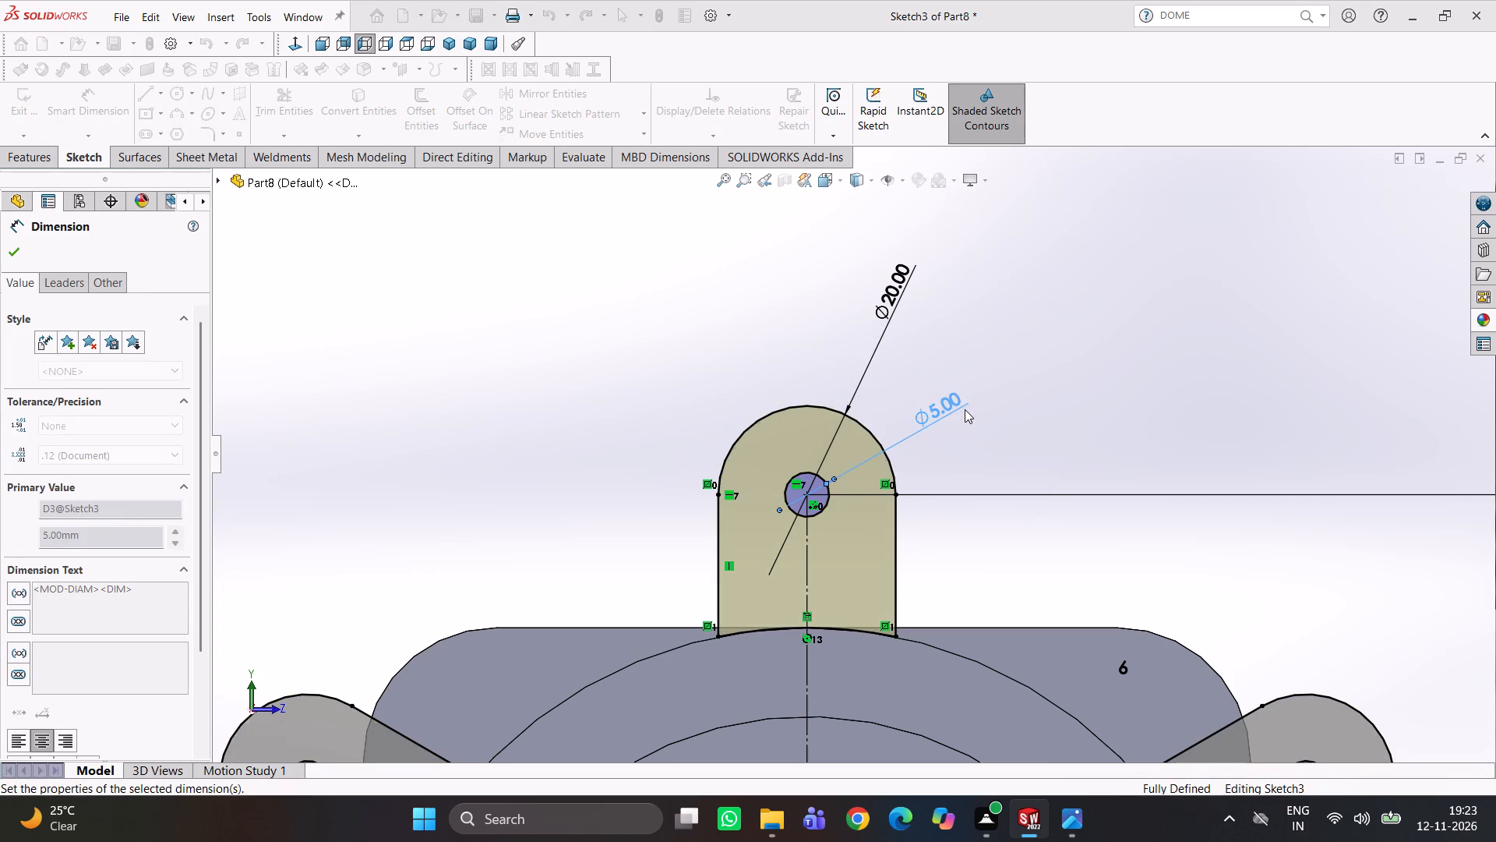
left_click(999, 434)
scroll(992, 522, "up", 3)
scroll(954, 573, "up", 2)
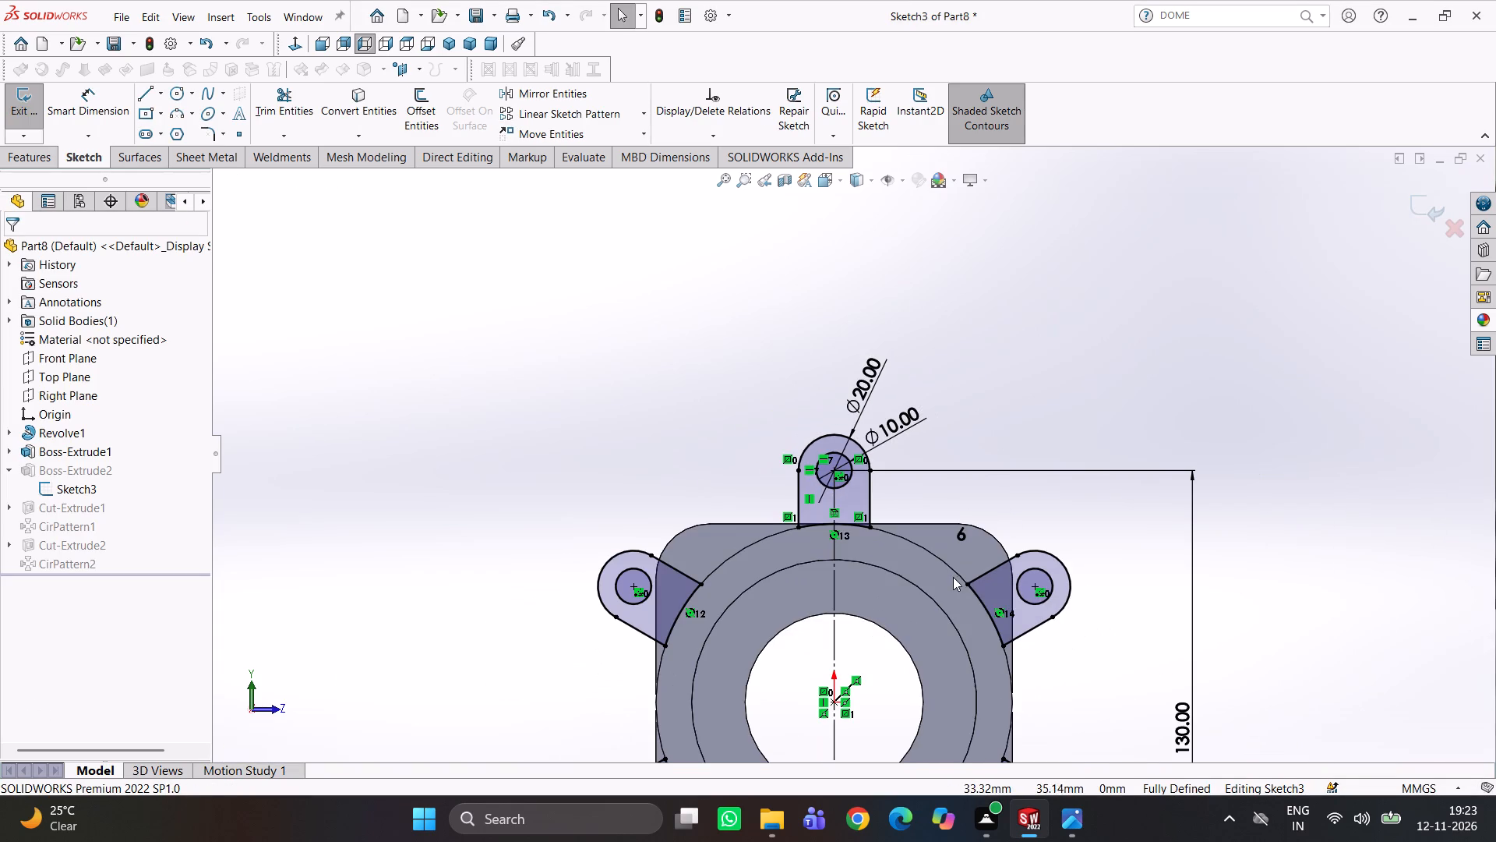
left_click(1067, 822)
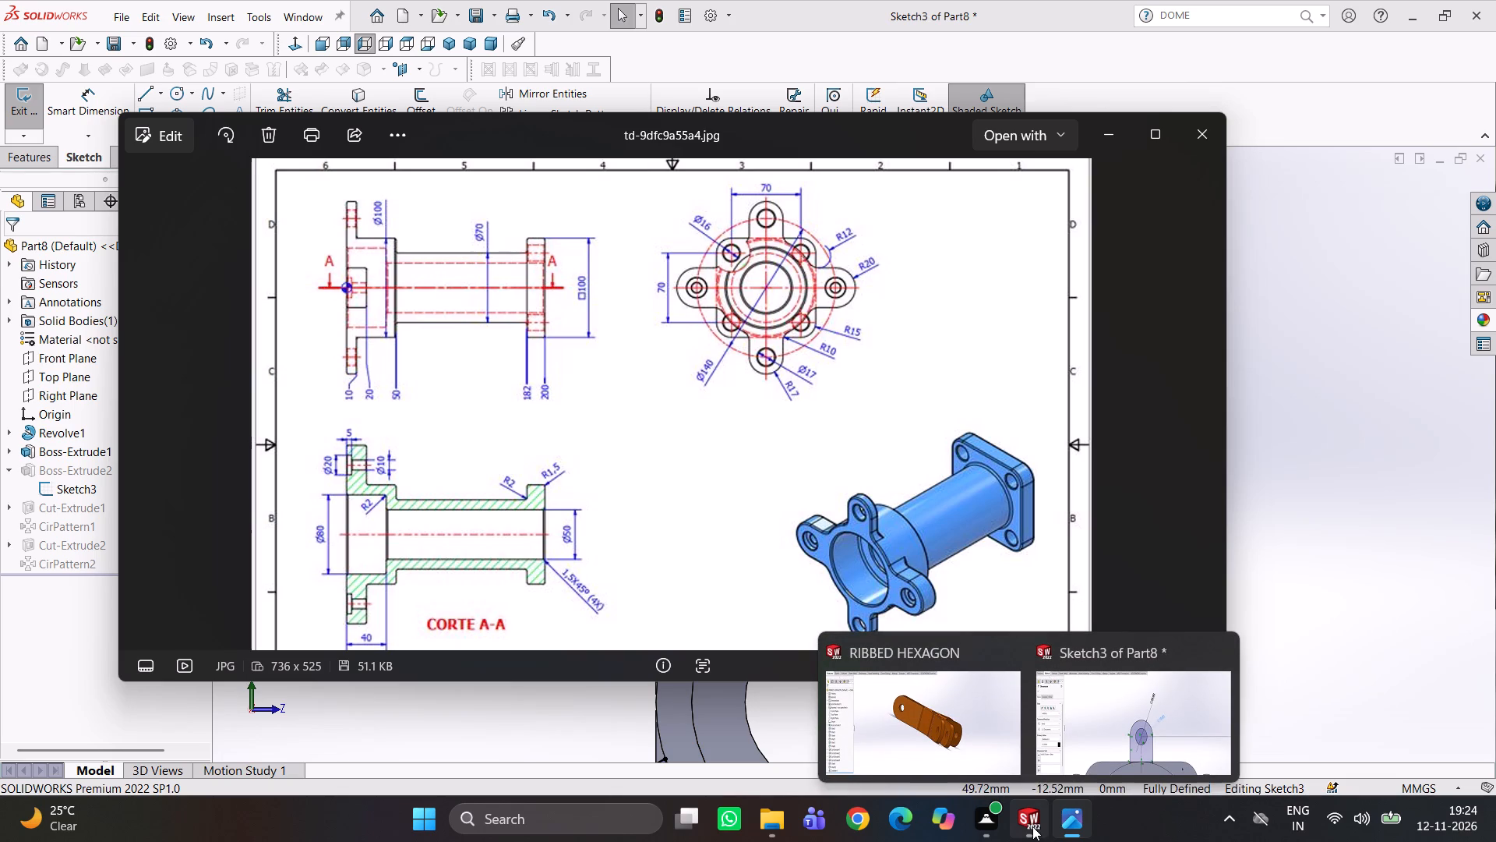
left_click(1032, 826)
scroll(933, 561, "up", 2)
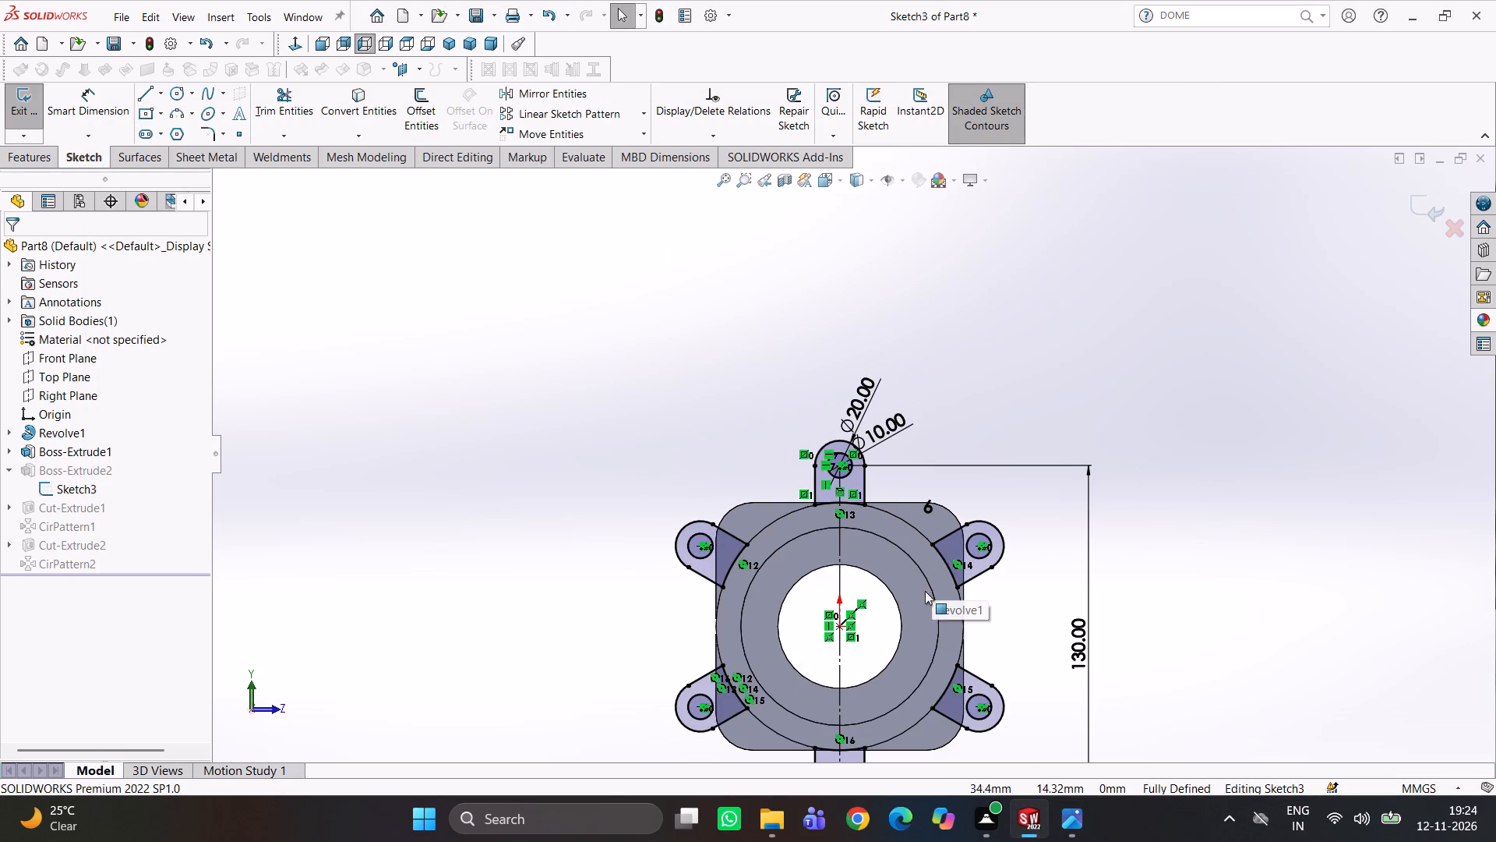
scroll(896, 589, "down", 3)
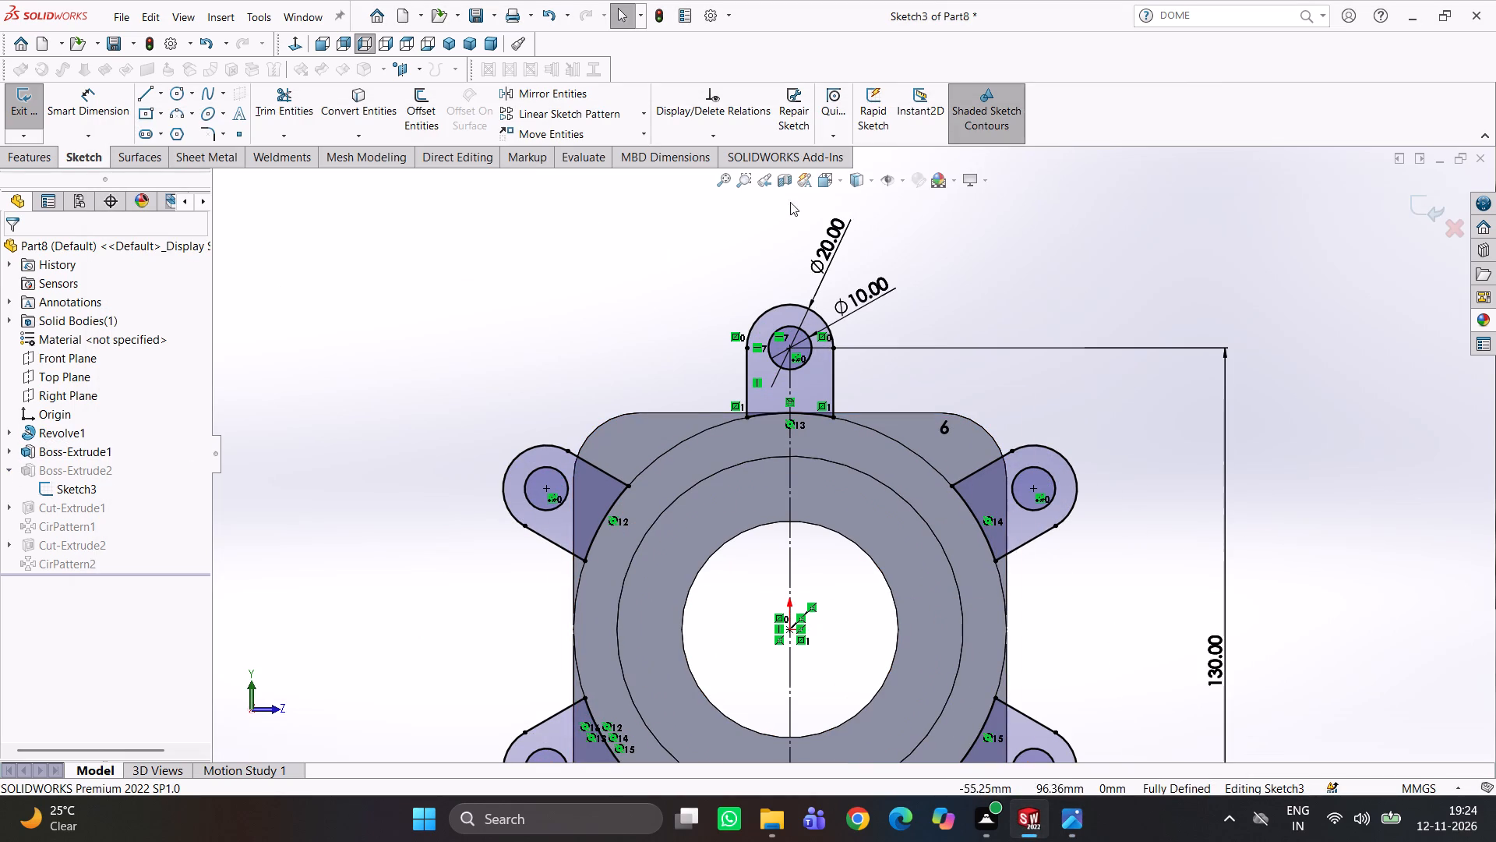
left_click(1434, 210)
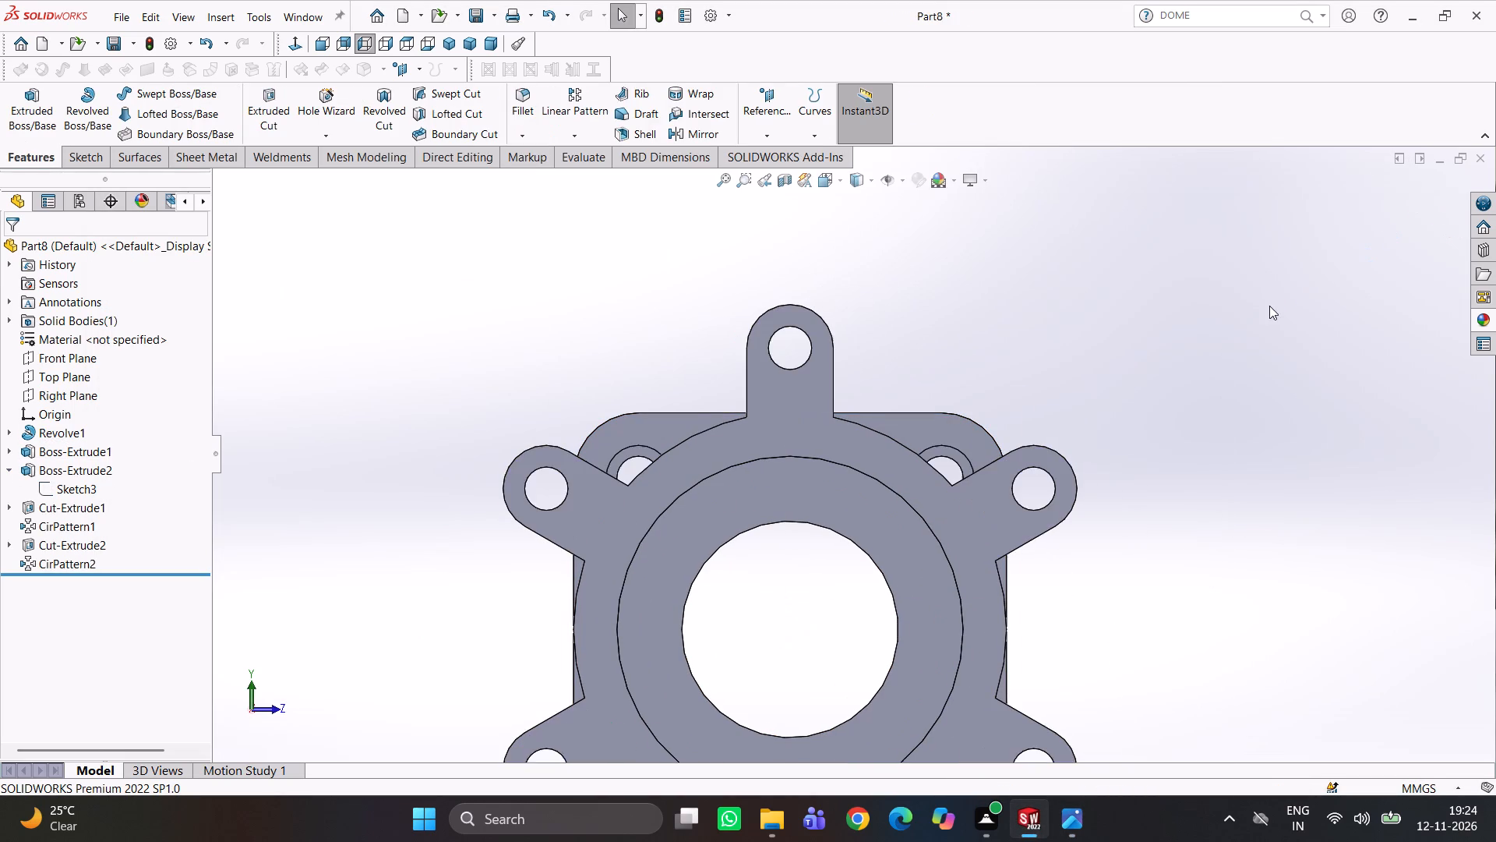
middle_click_drag(1135, 331, 1138, 256)
scroll(587, 324, "up", 4)
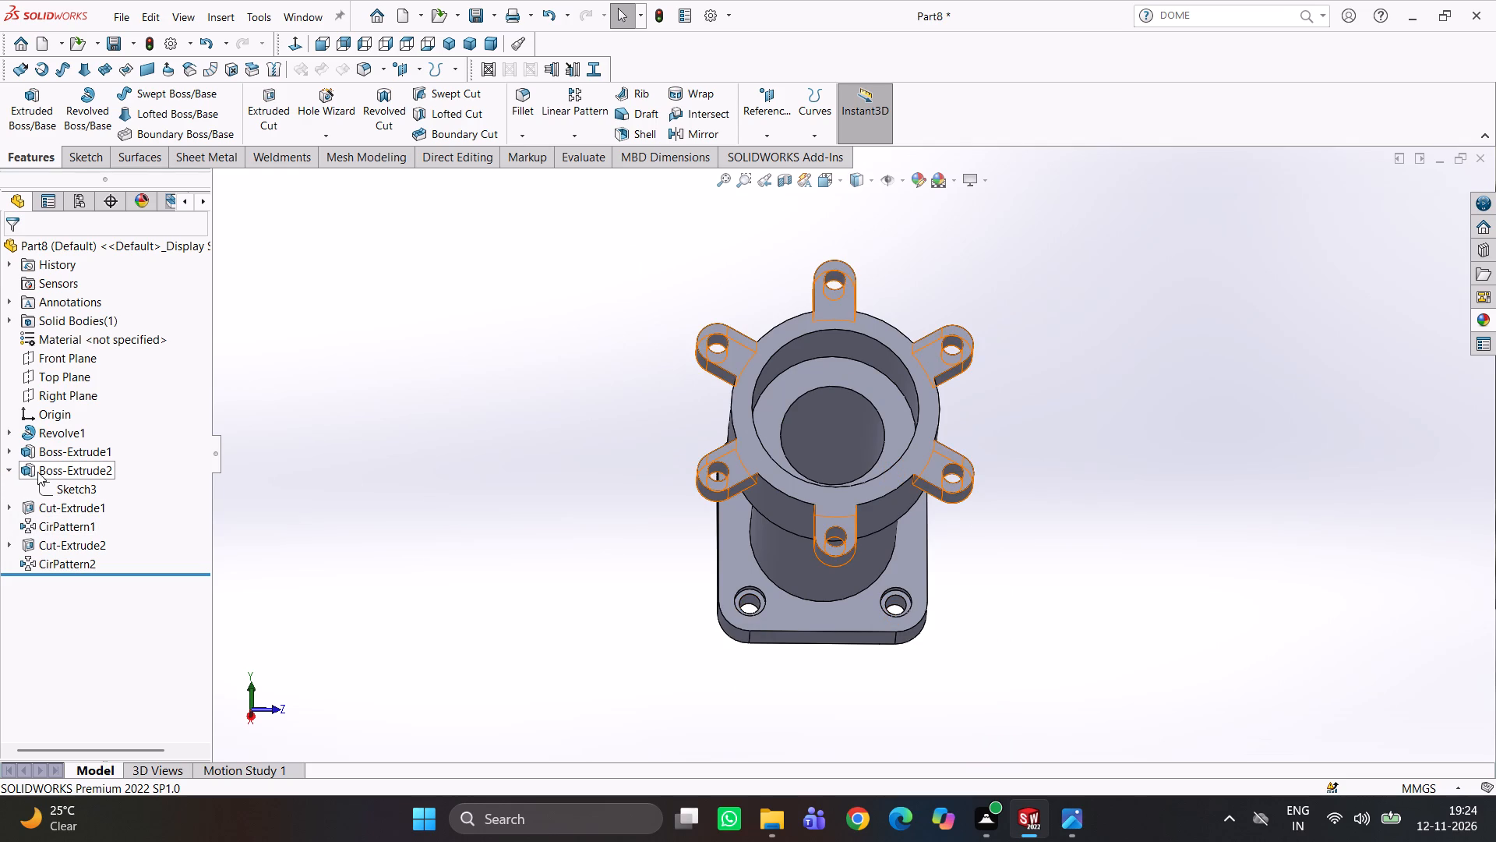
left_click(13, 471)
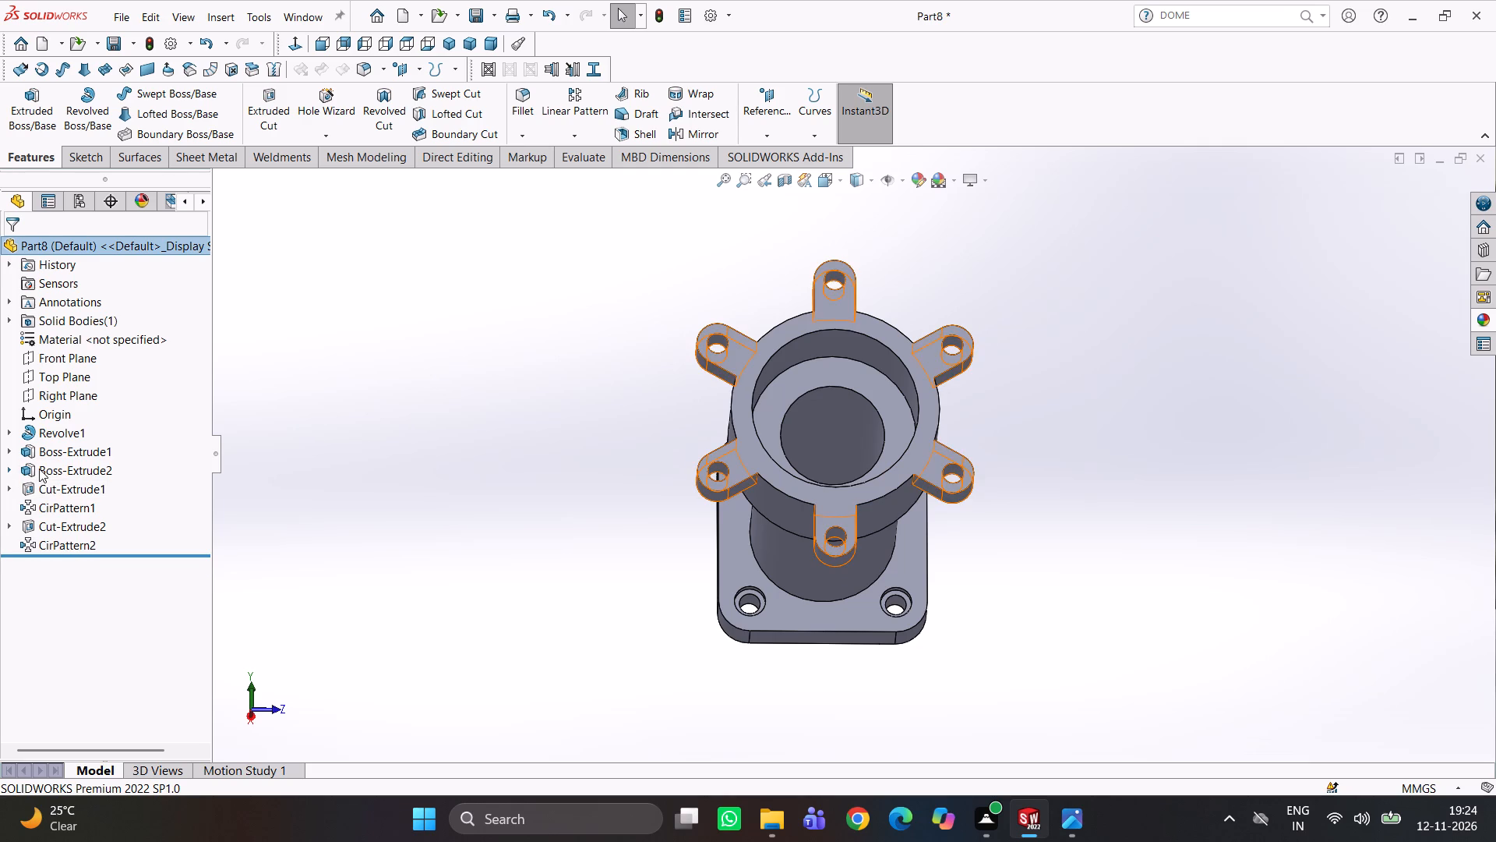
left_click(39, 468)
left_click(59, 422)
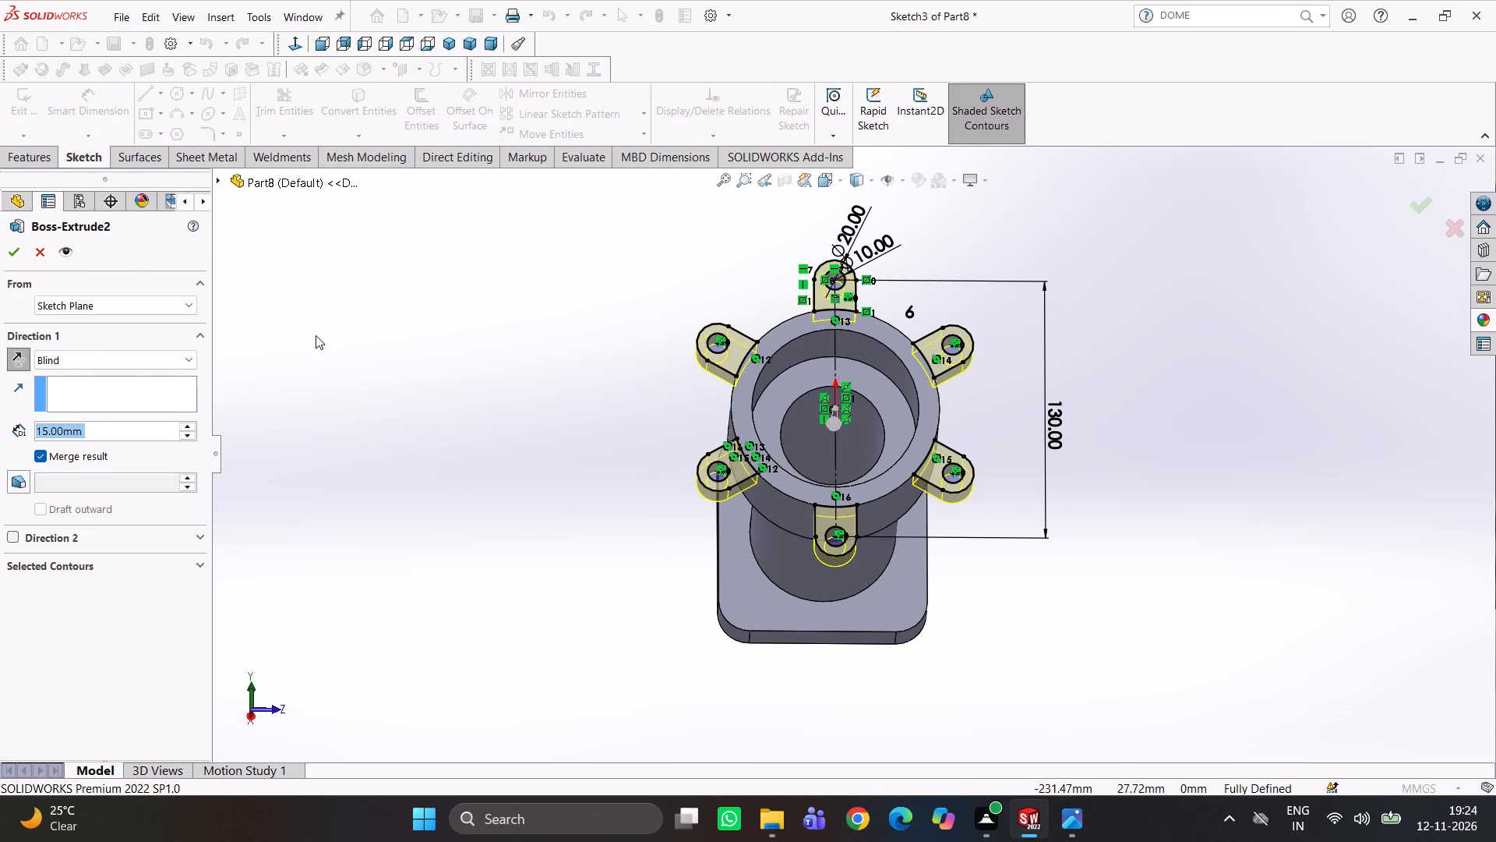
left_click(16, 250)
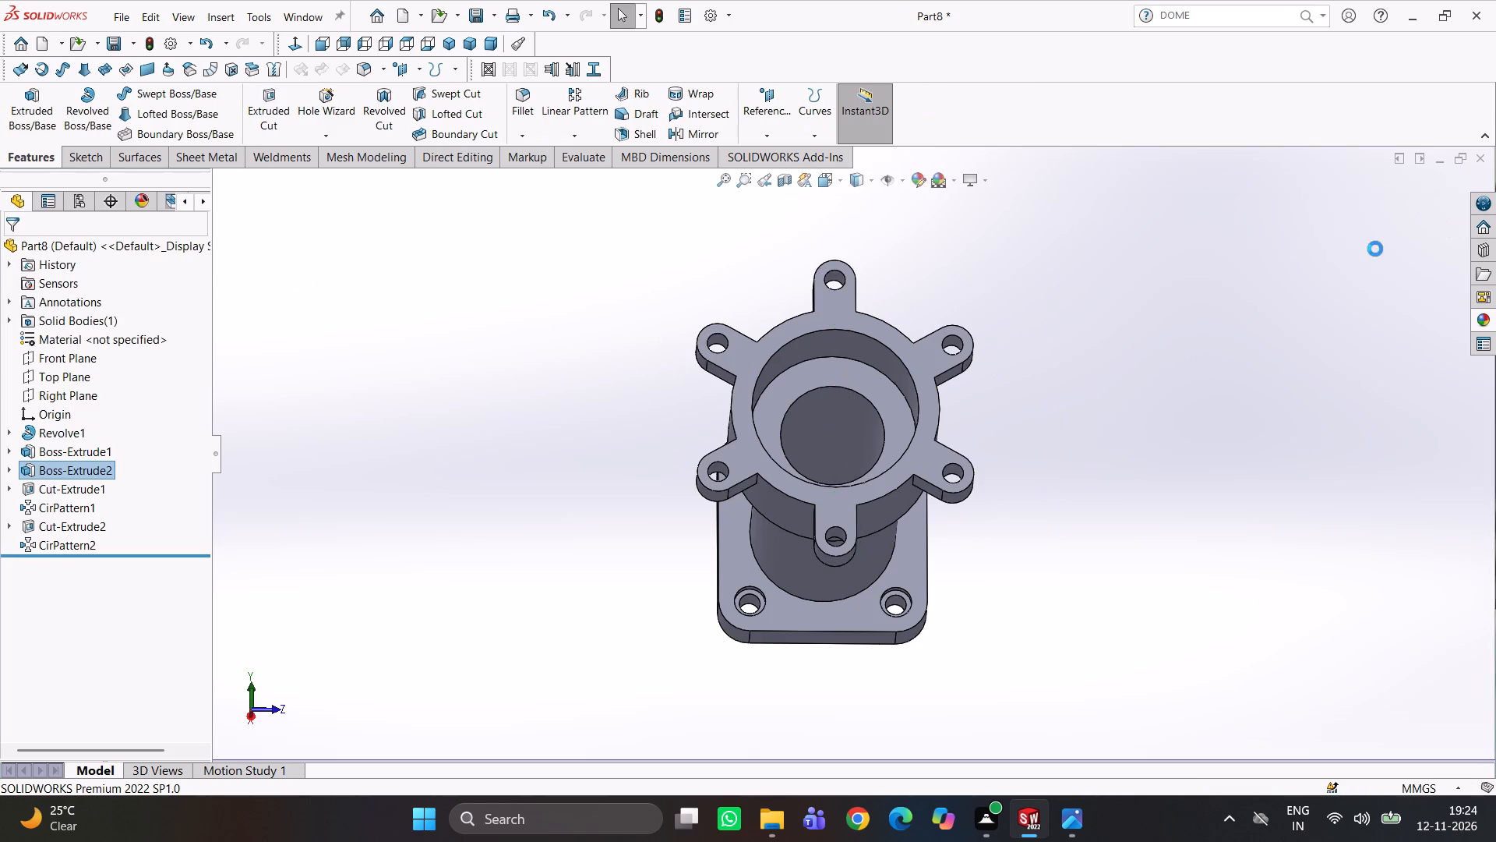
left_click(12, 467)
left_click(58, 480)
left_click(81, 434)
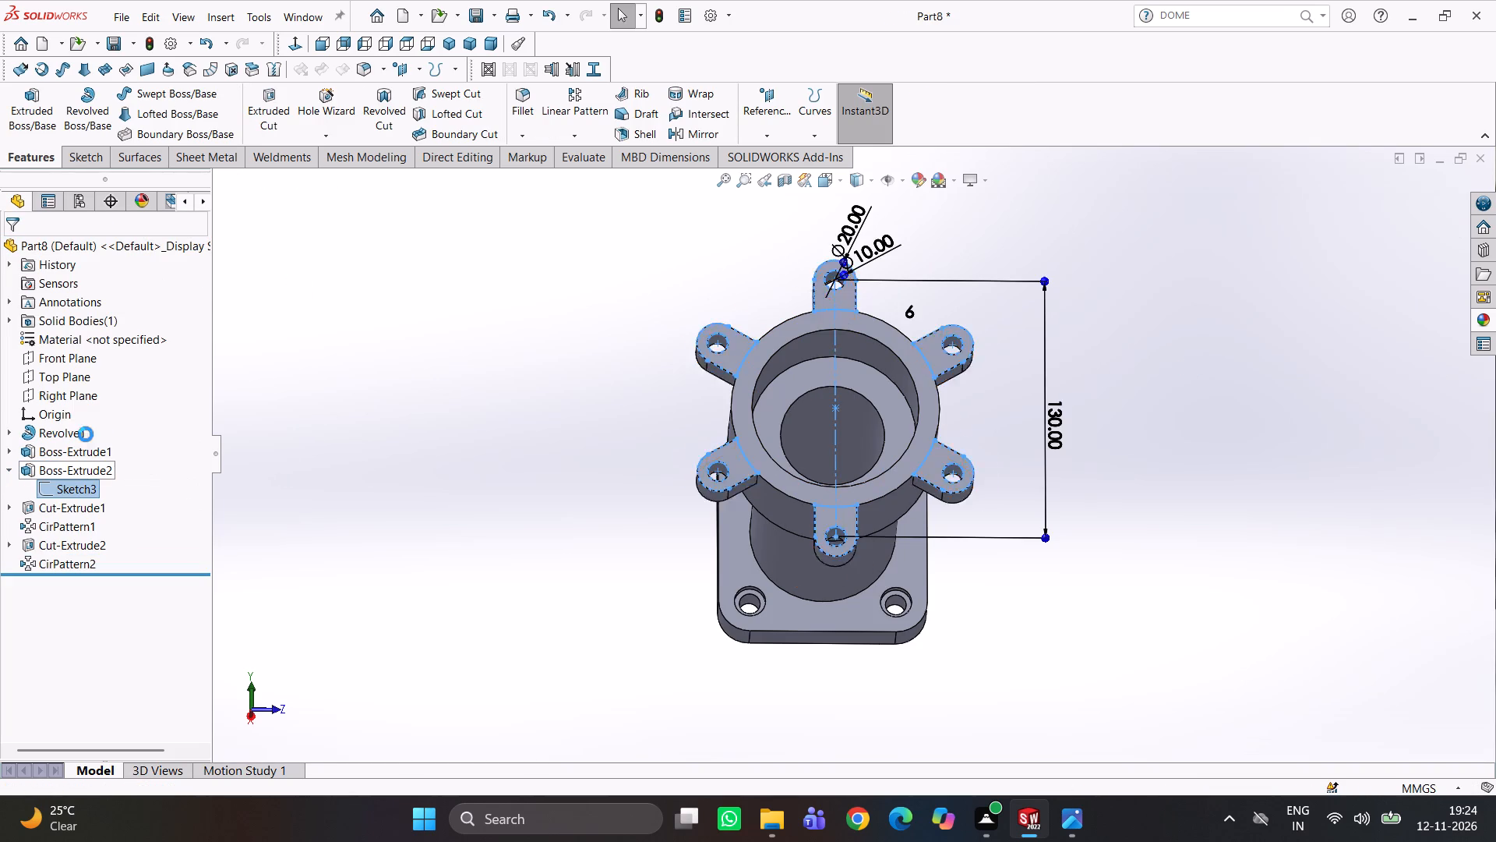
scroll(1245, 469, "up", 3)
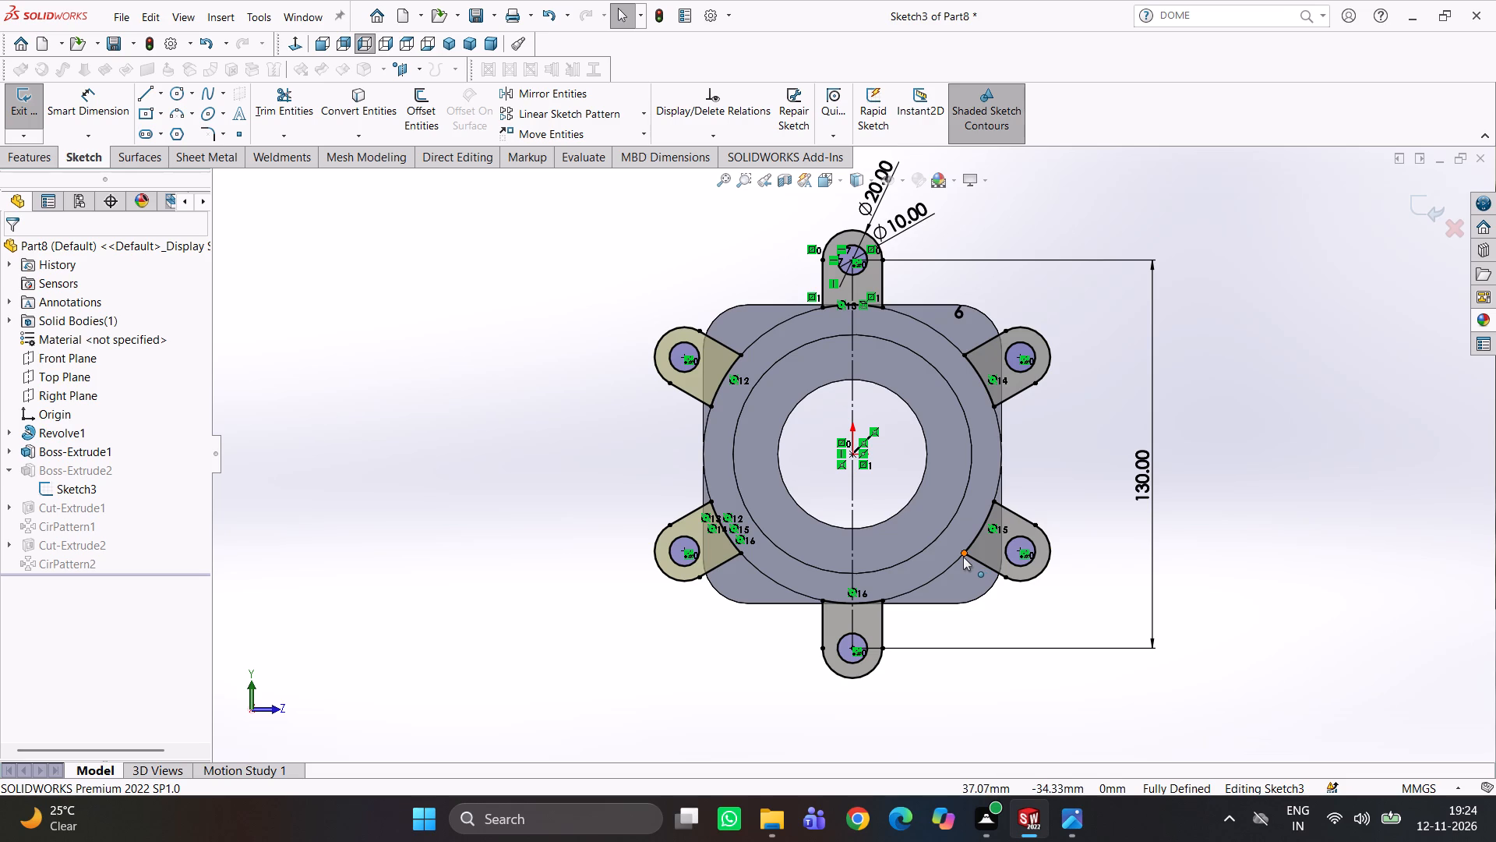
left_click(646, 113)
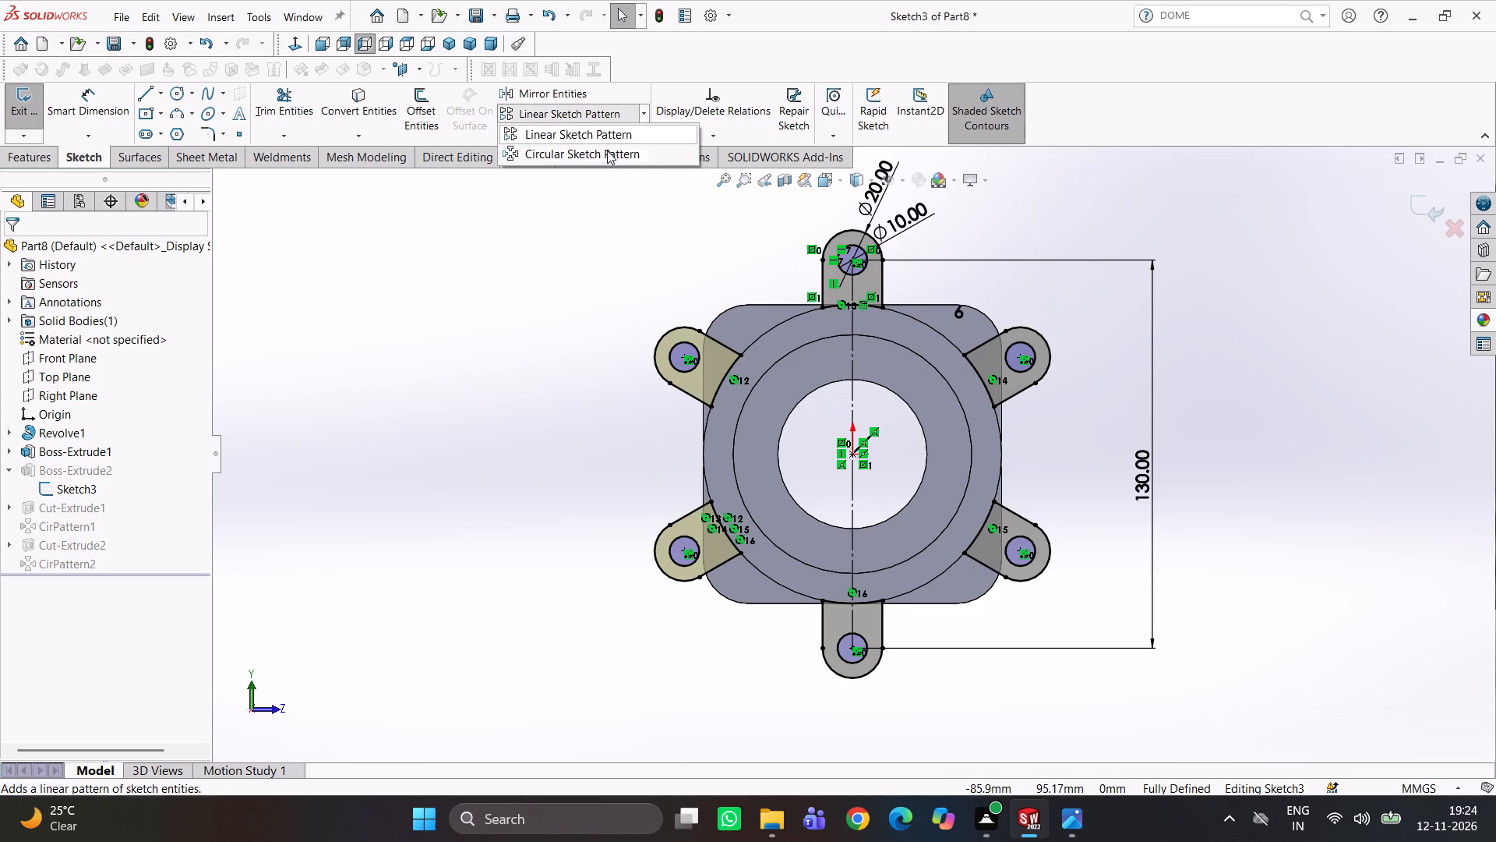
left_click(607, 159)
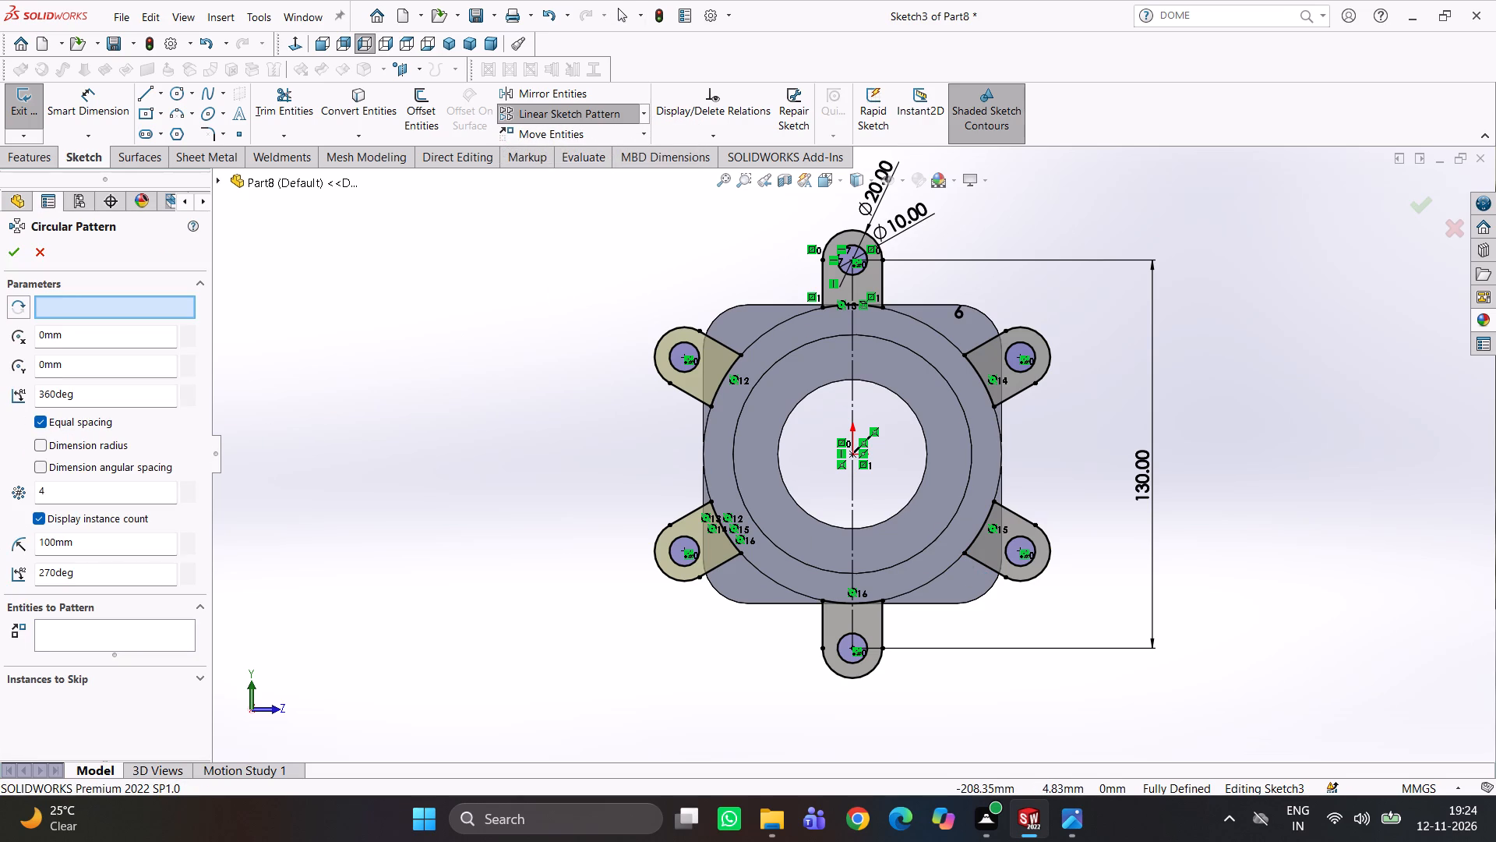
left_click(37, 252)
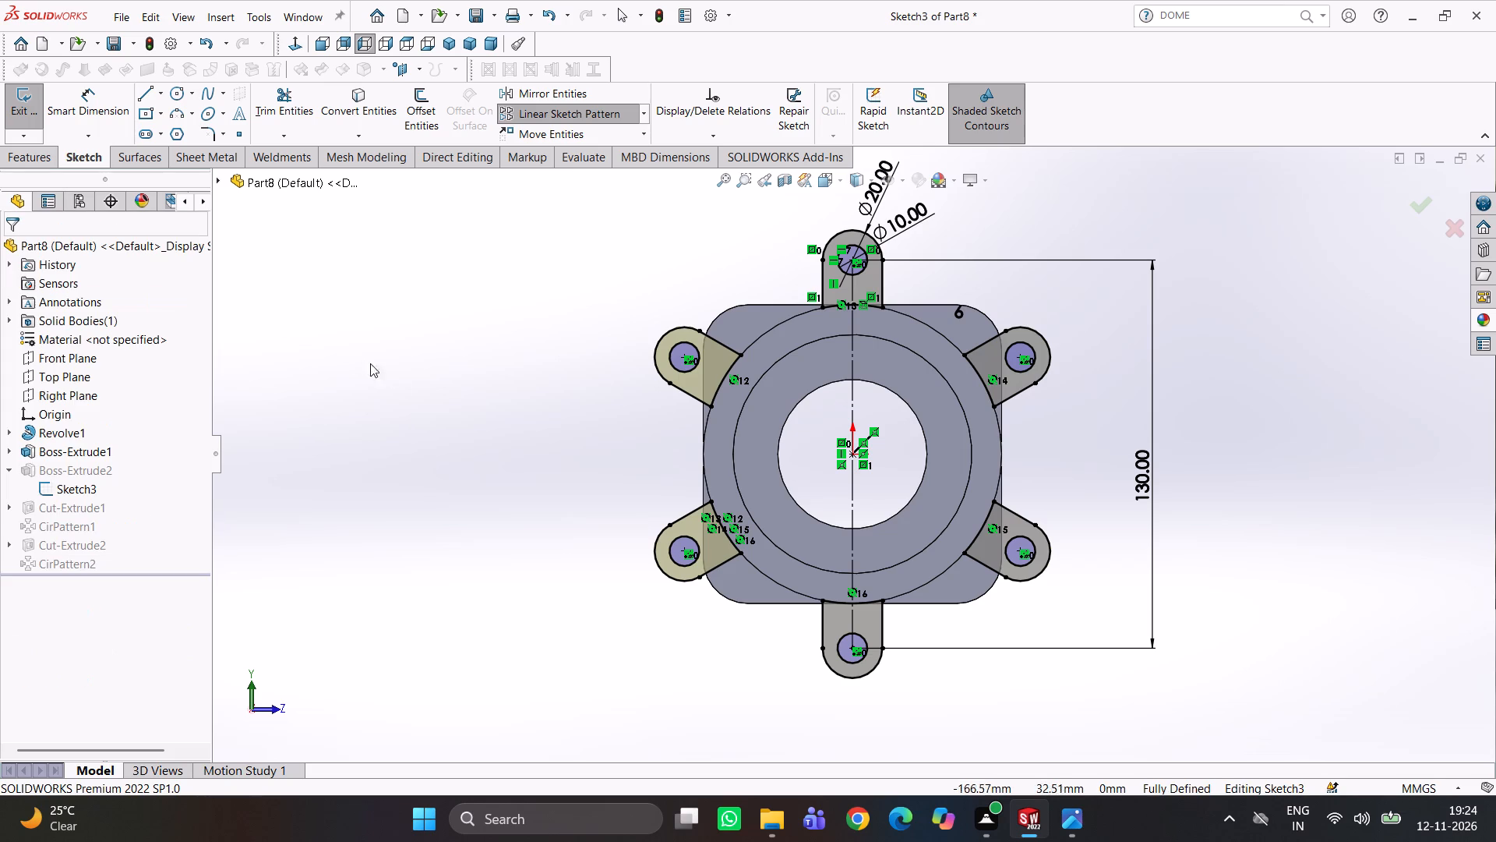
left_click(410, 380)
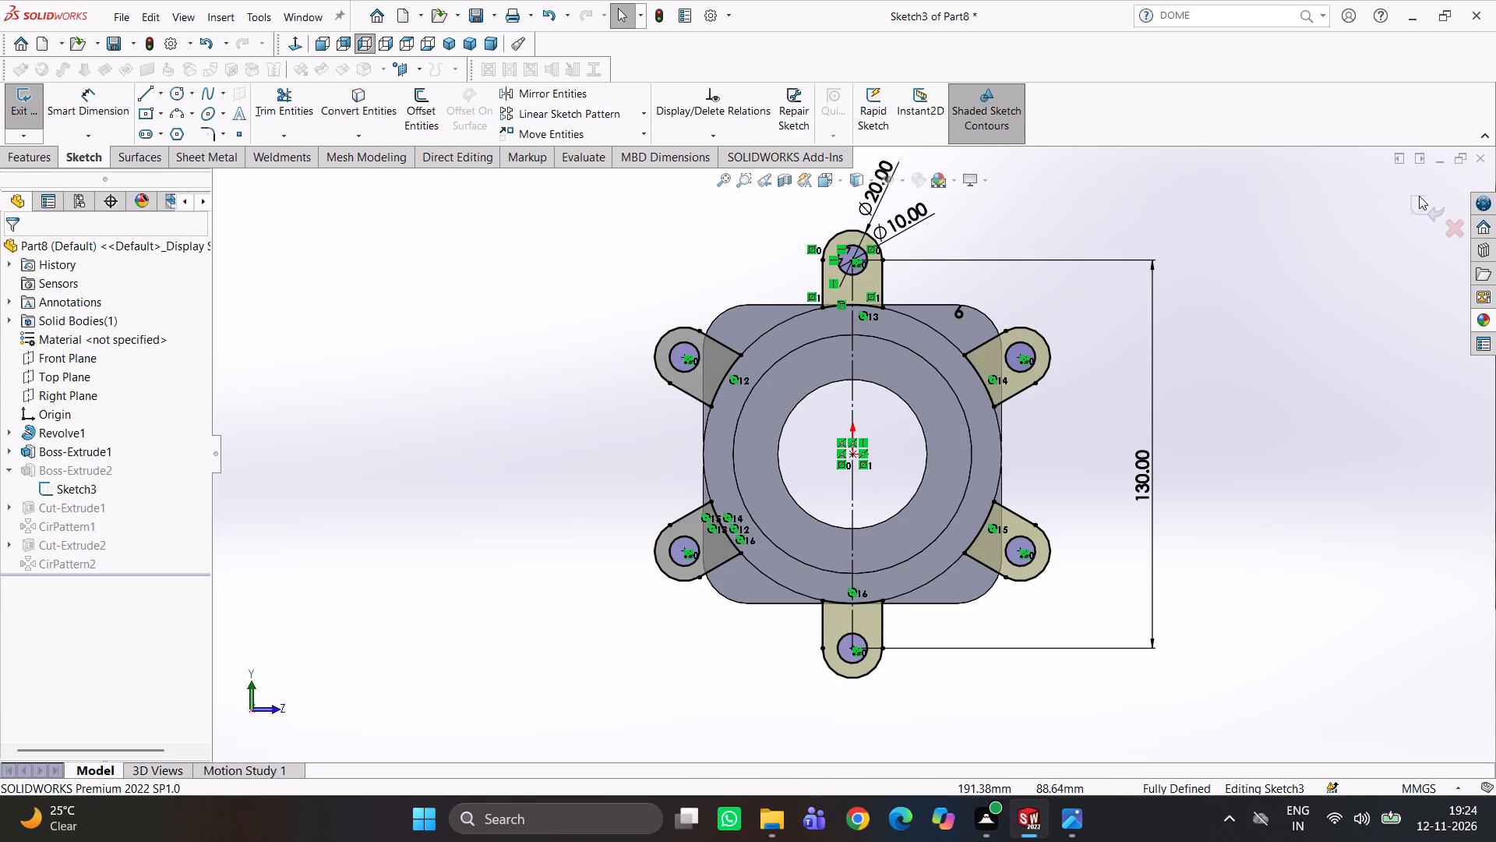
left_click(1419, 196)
Examine the flanged tube from several directions, covering the lugged round flange and the square flange.
middle_click_drag(1331, 408, 1289, 289)
scroll(1228, 401, "up", 4)
middle_click_drag(1225, 409, 1199, 378)
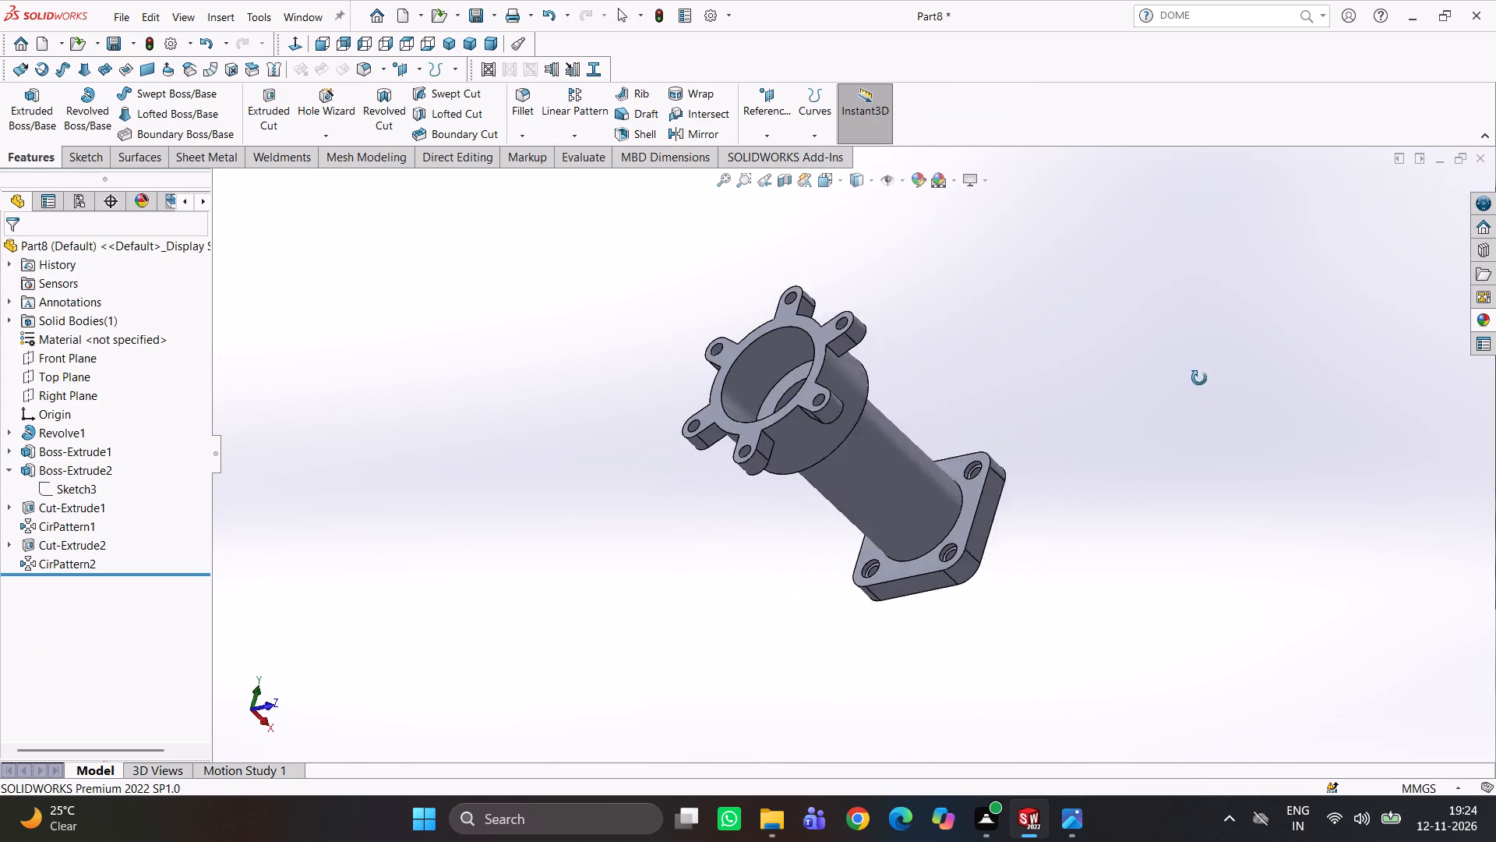
middle_click_drag(1199, 378, 1175, 300)
scroll(1106, 363, "up", 2)
middle_click_drag(1034, 377, 944, 450)
scroll(874, 450, "down", 2)
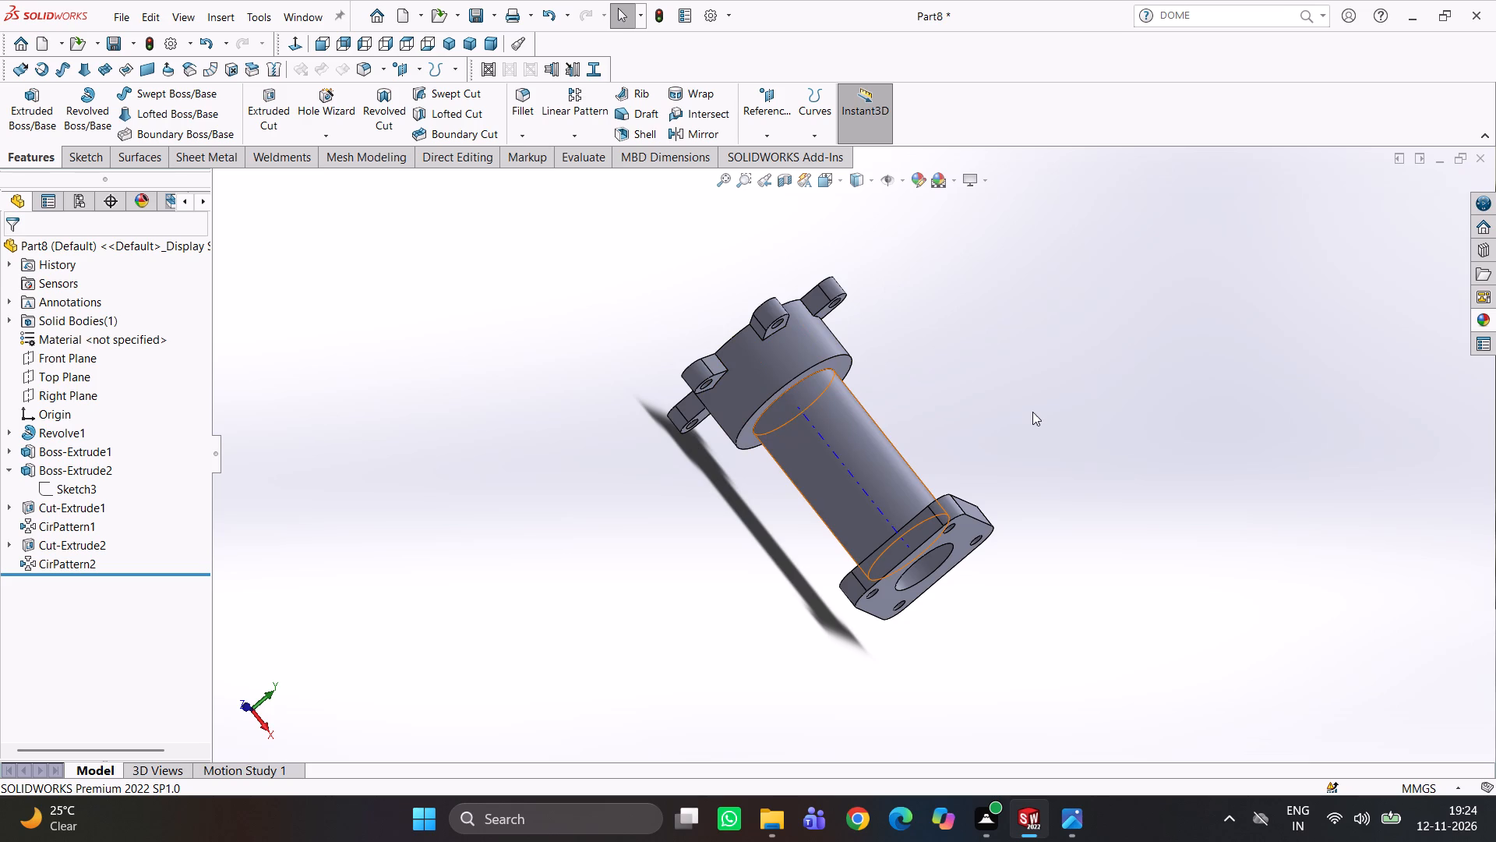
middle_click_drag(1032, 412, 1113, 624)
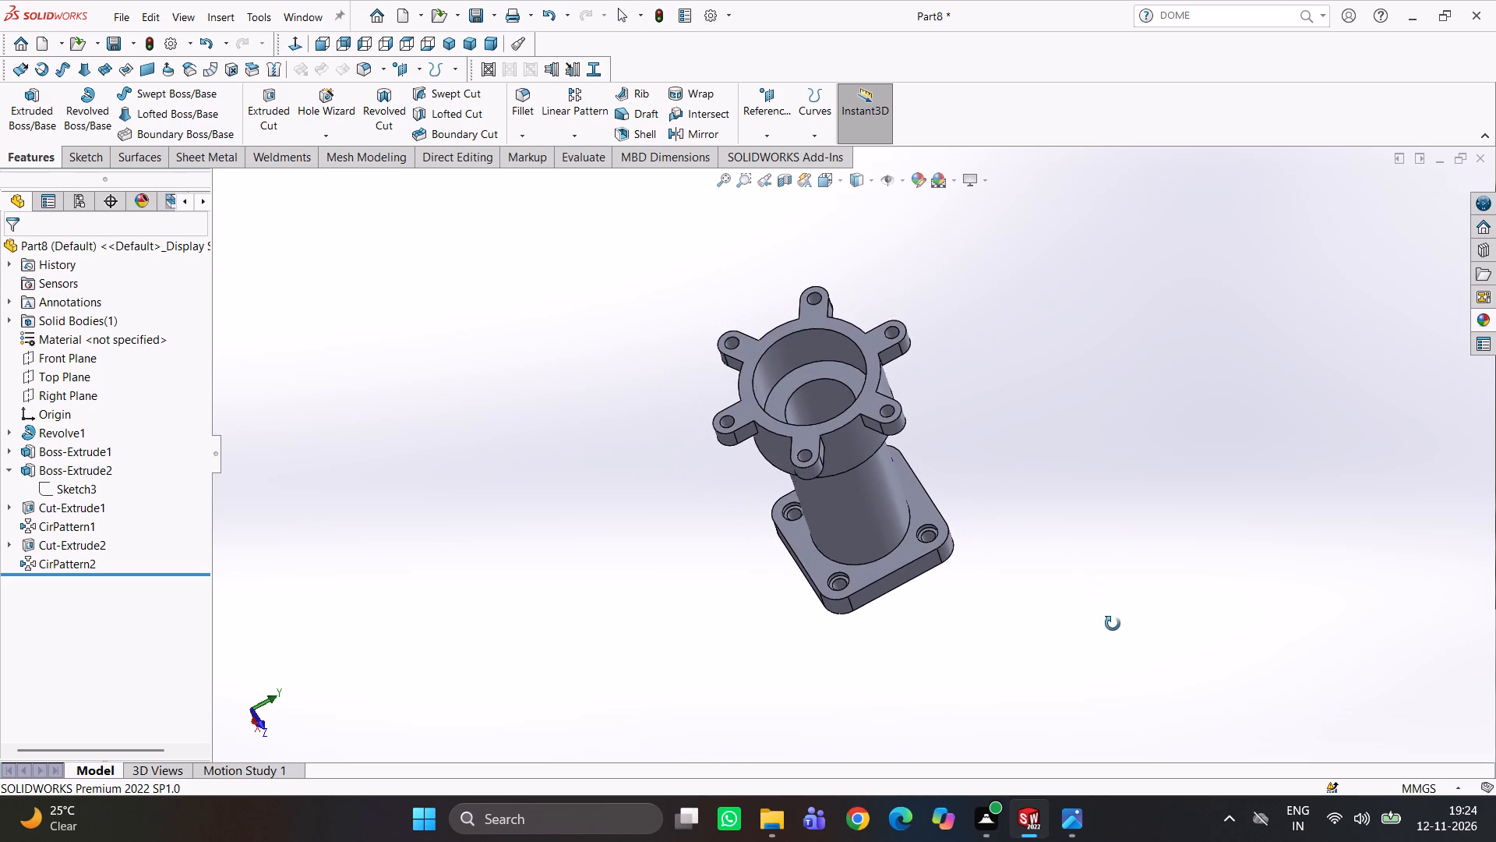
middle_click_drag(1113, 624, 985, 300)
scroll(954, 426, "up", 2)
middle_click_drag(958, 430, 1059, 370)
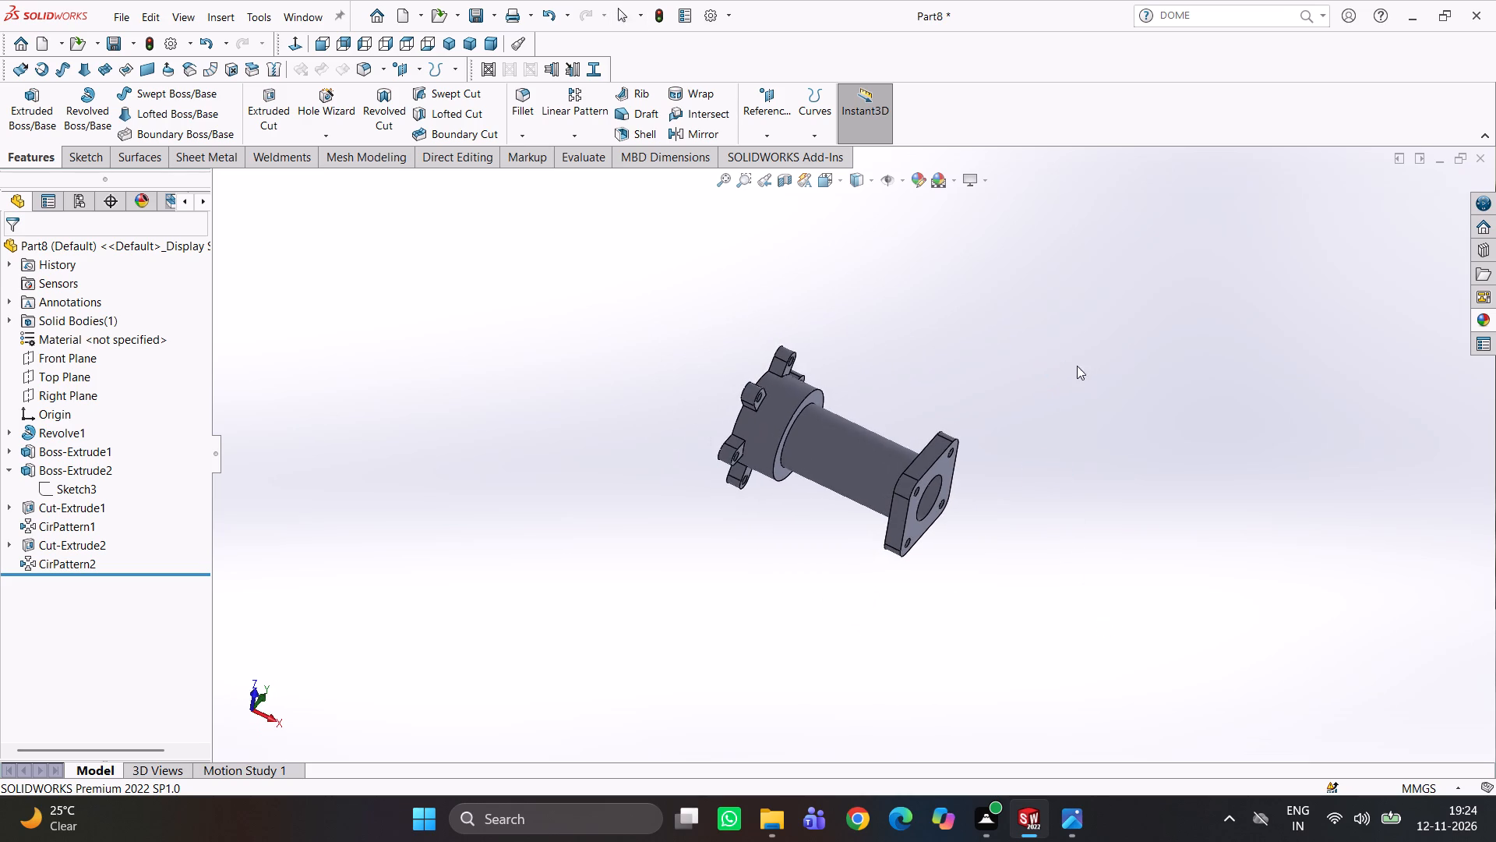
scroll(1040, 388, "down", 1)
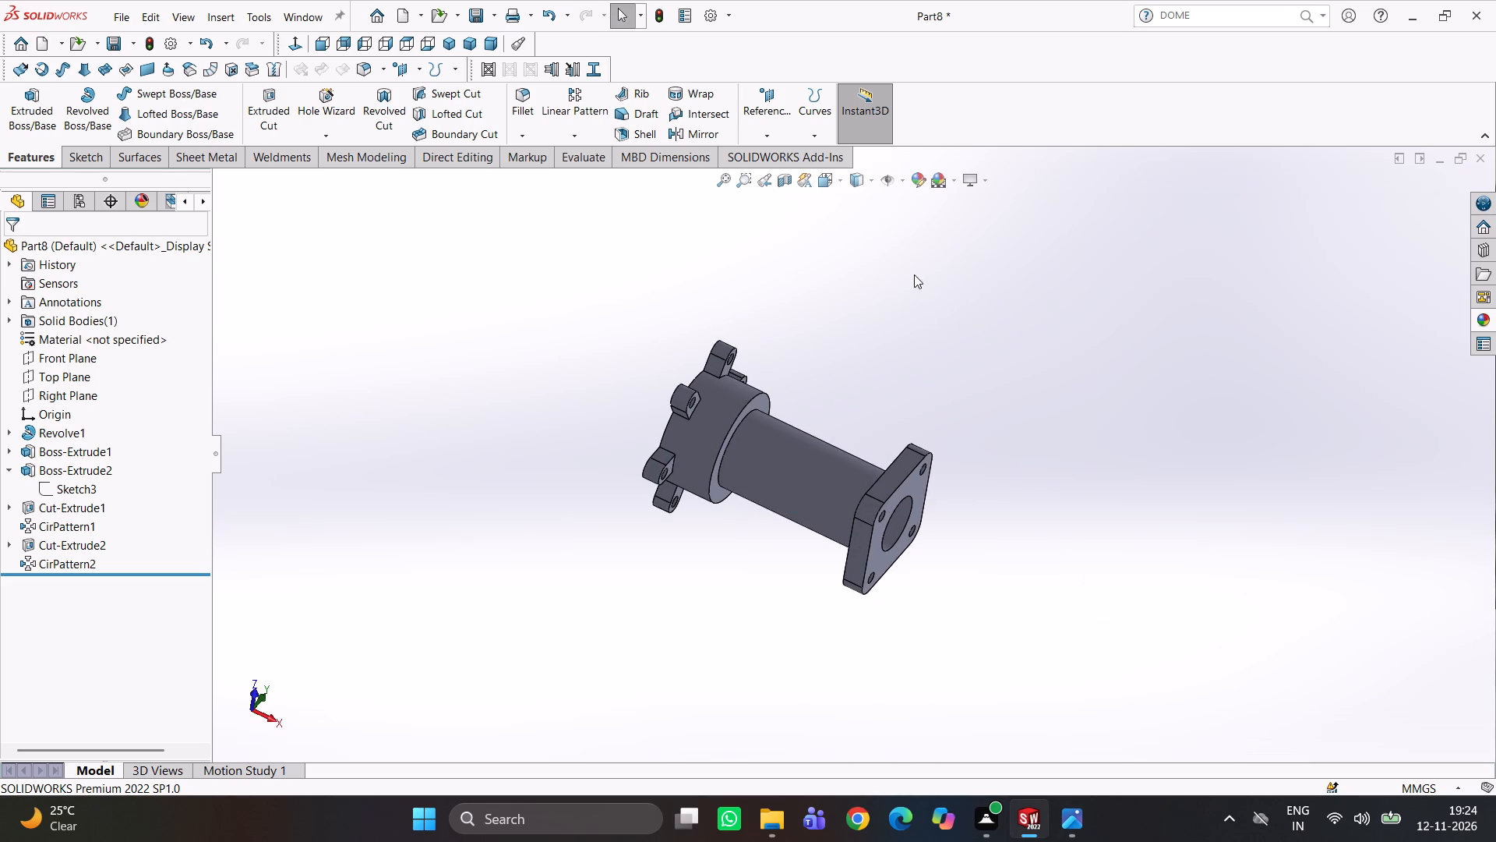
Apply a teal colour from the standard swatches to the whole part as its appearance.
left_click(912, 174)
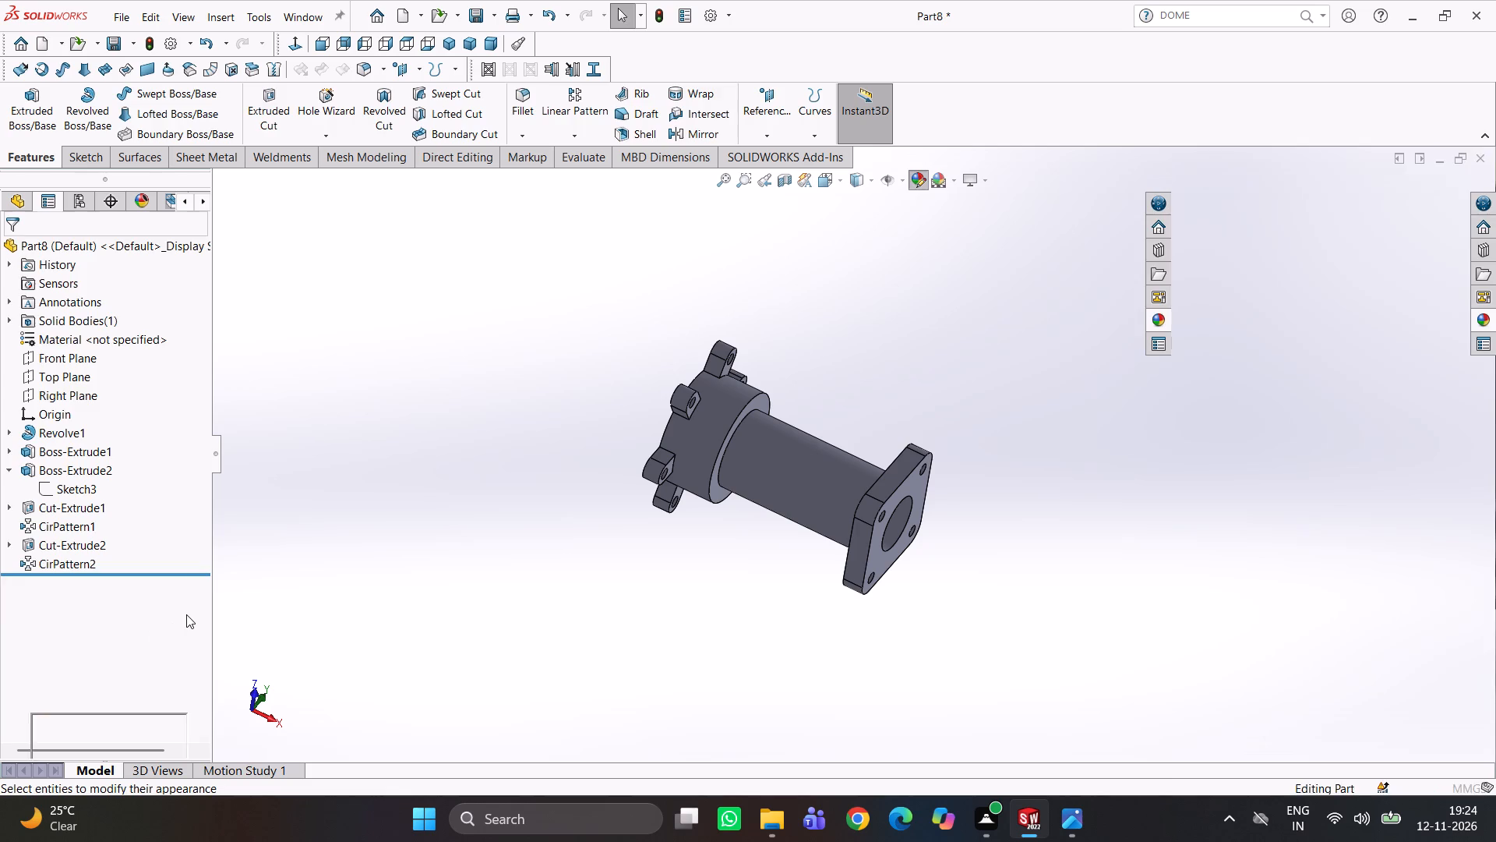
left_click(113, 637)
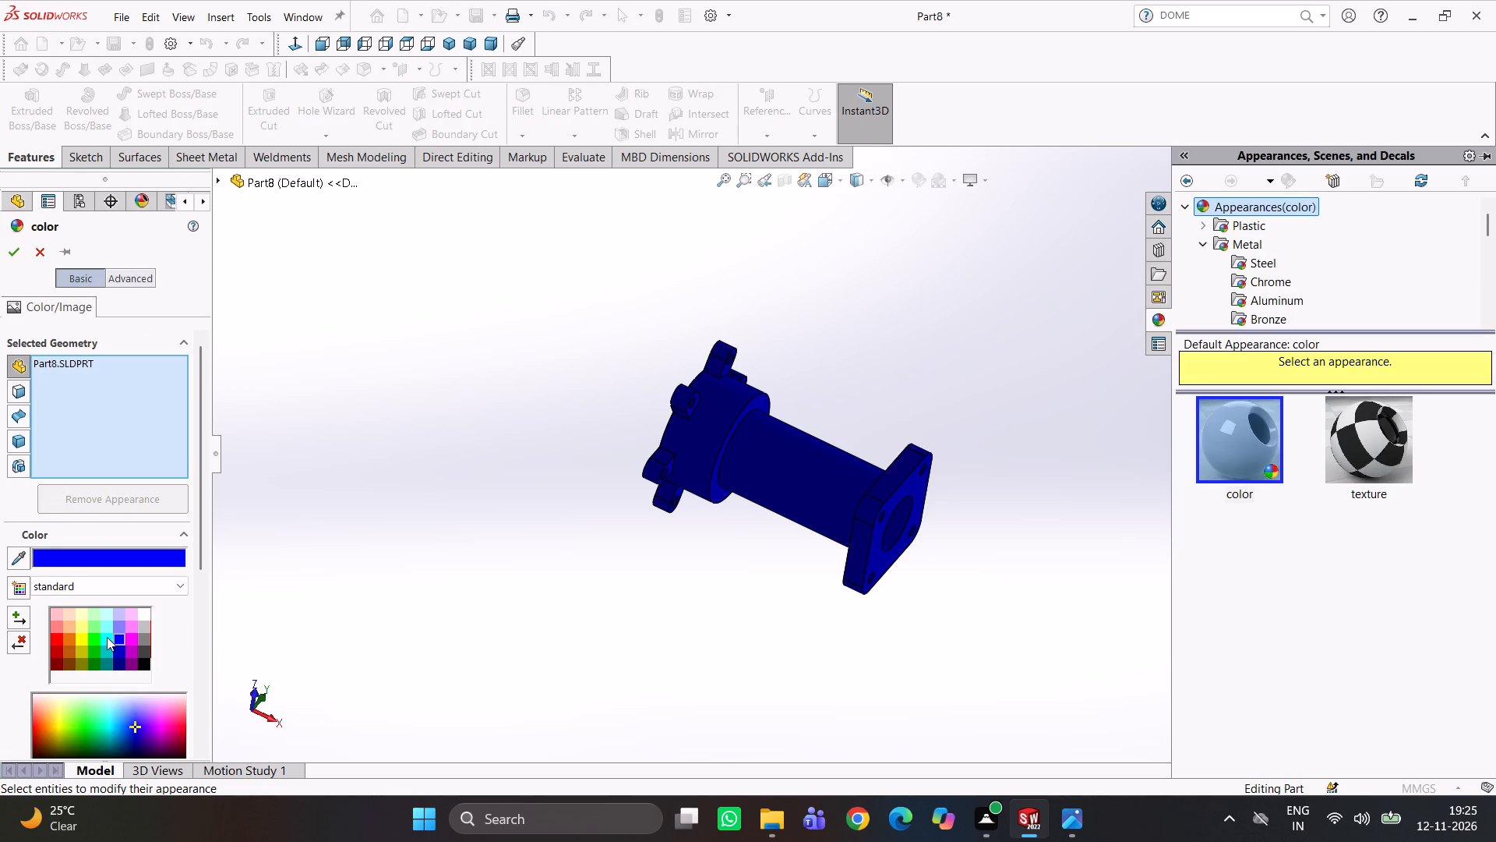
left_click(107, 637)
left_click(5, 249)
scroll(945, 596, "up", 1)
middle_click_drag(945, 596, 1030, 645)
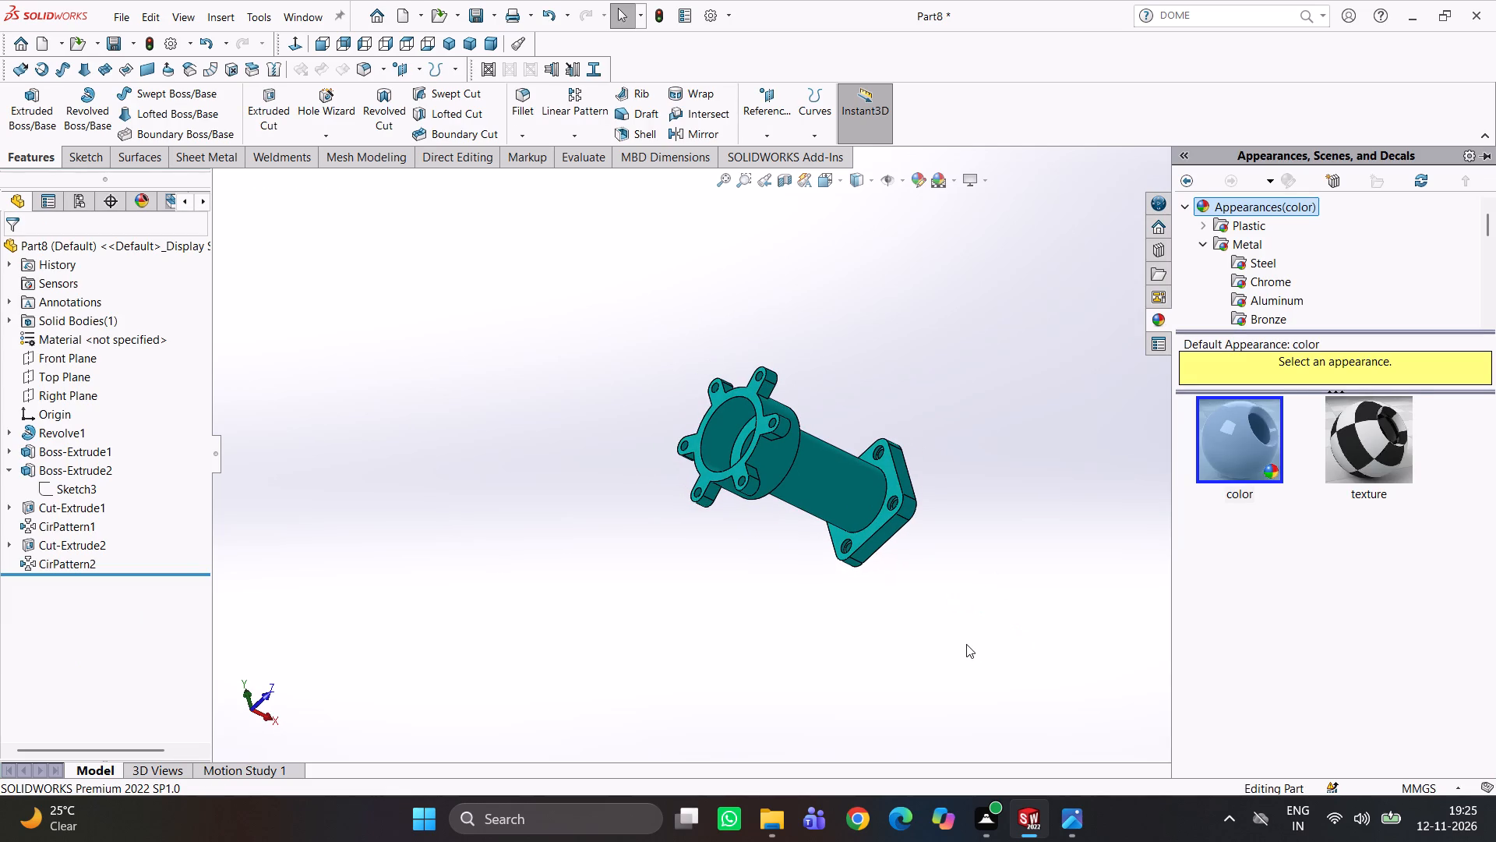
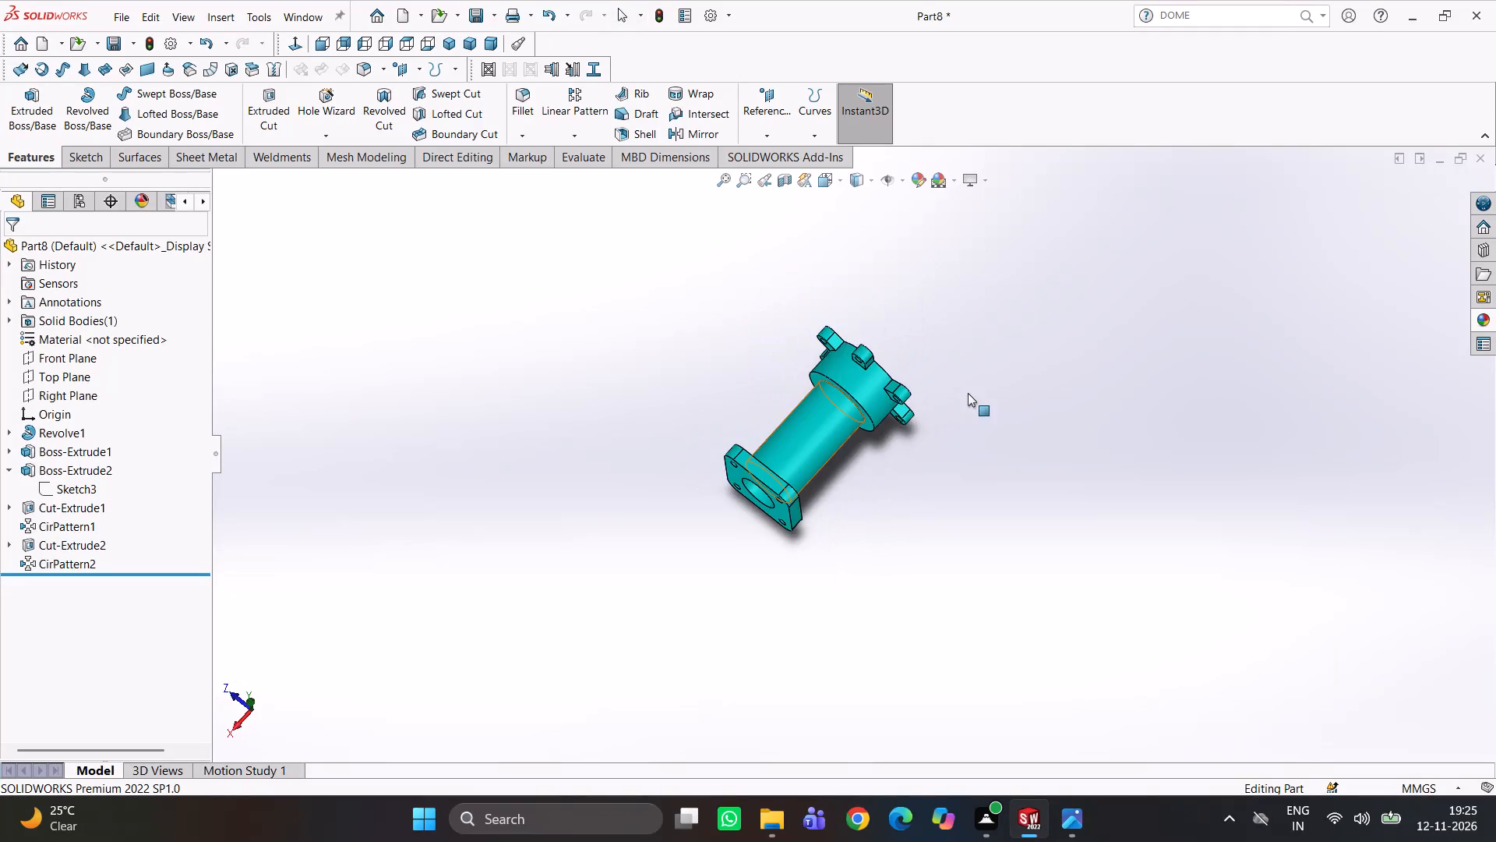
Fillet the edge where the tube meets the square flange with a symmetric 10 mm radius.
scroll(842, 468, "down", 3)
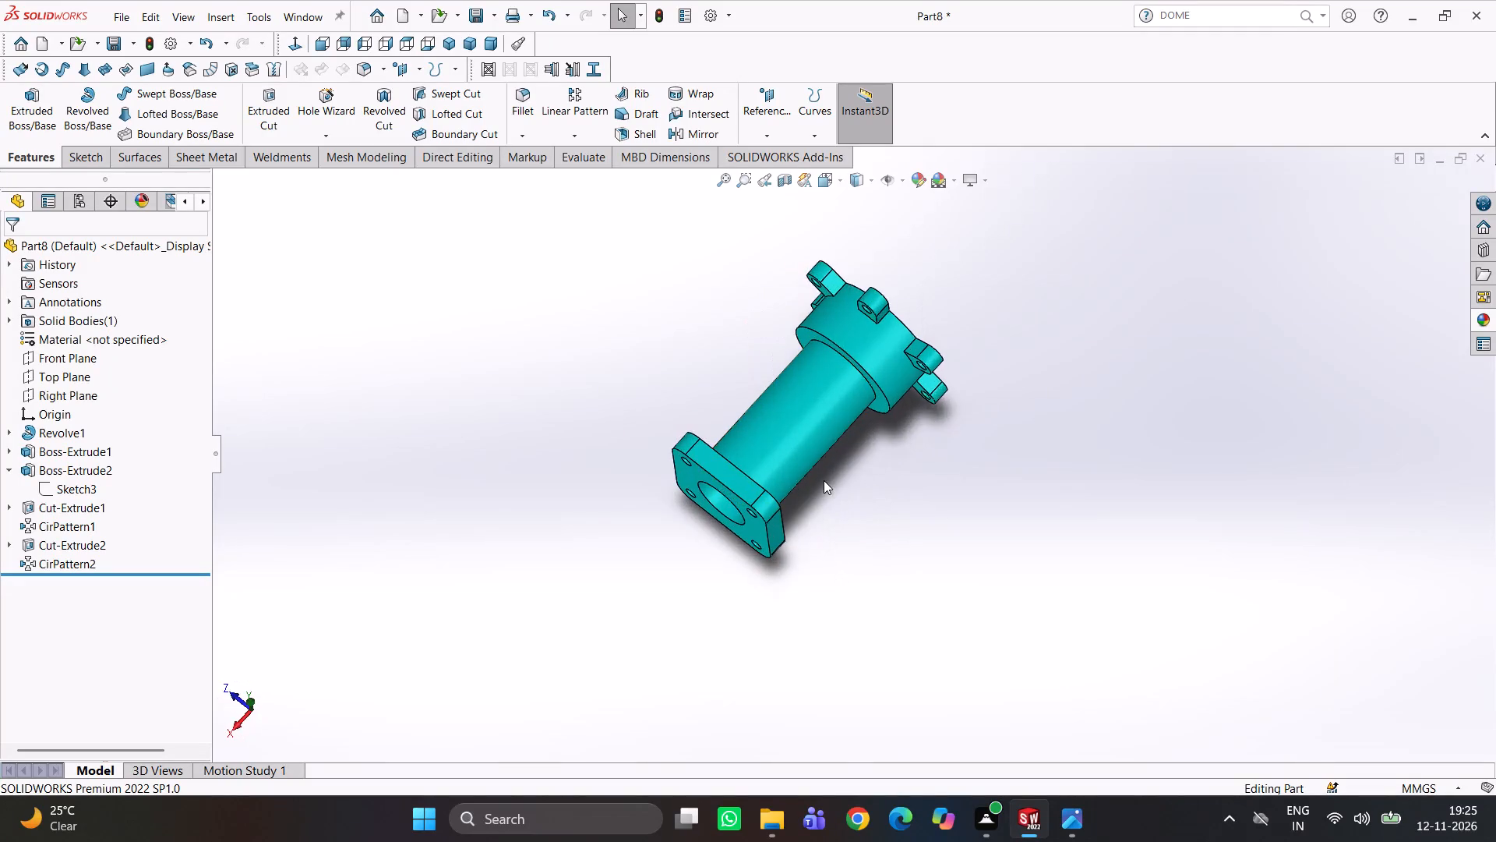
middle_click_drag(824, 480, 741, 536)
scroll(779, 455, "down", 5)
middle_click_drag(779, 447, 708, 515)
scroll(700, 508, "up", 5)
scroll(814, 492, "down", 2)
scroll(972, 475, "up", 3)
left_click(528, 94)
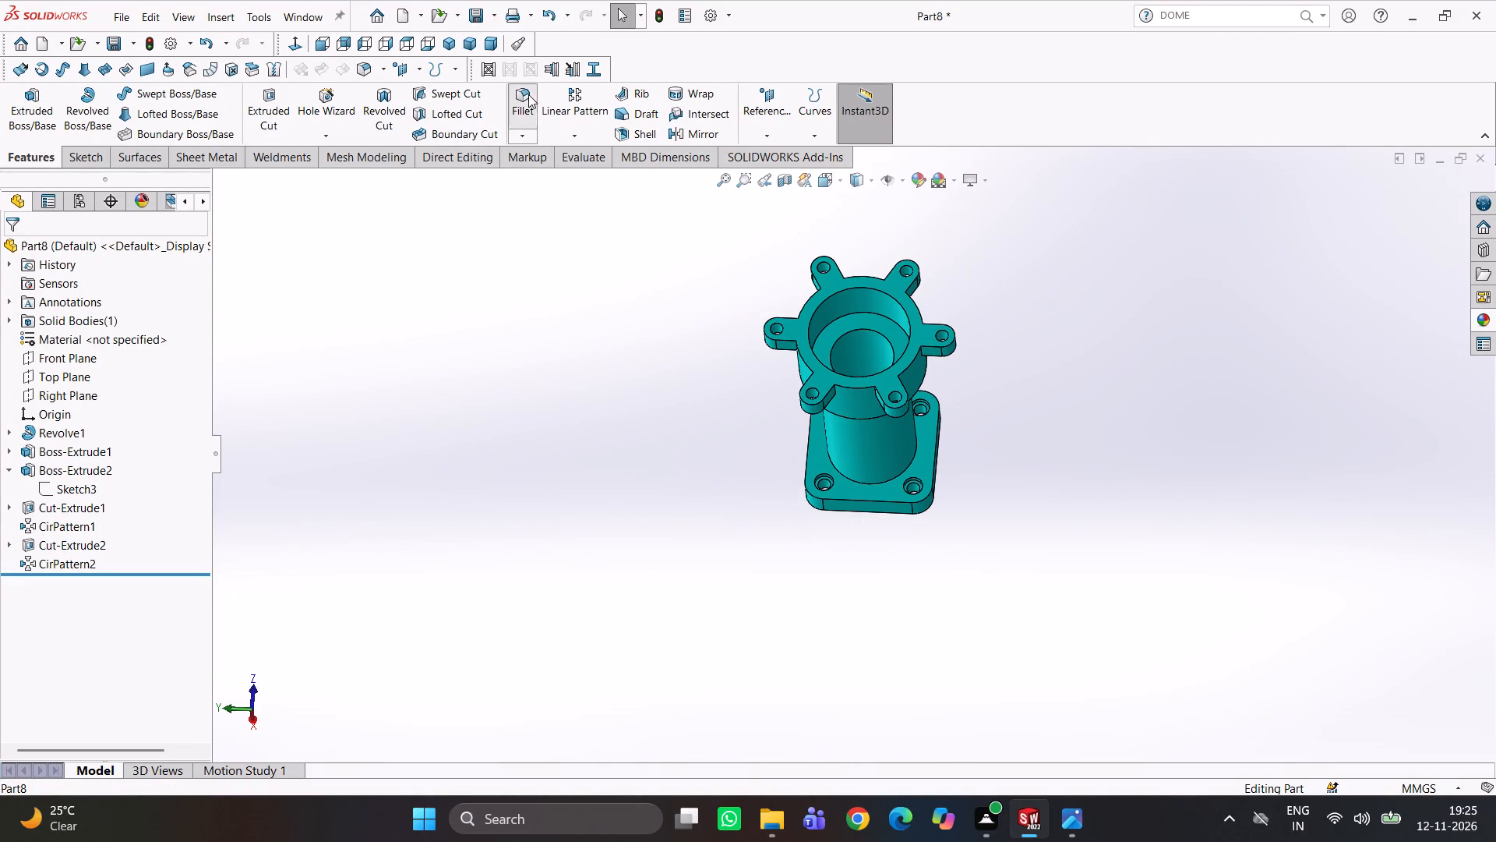
left_click(877, 486)
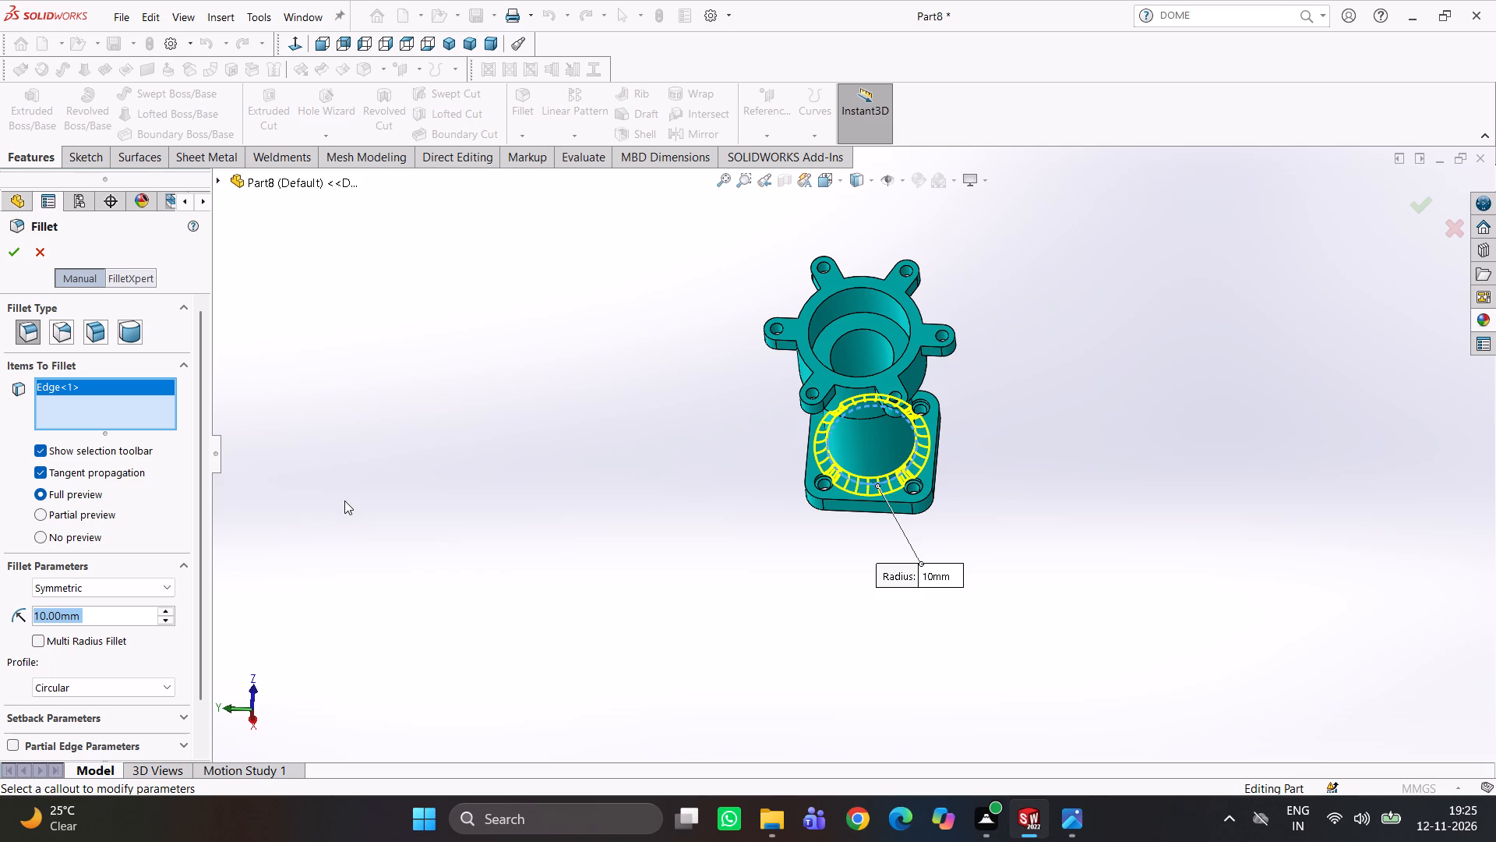
left_click(6, 249)
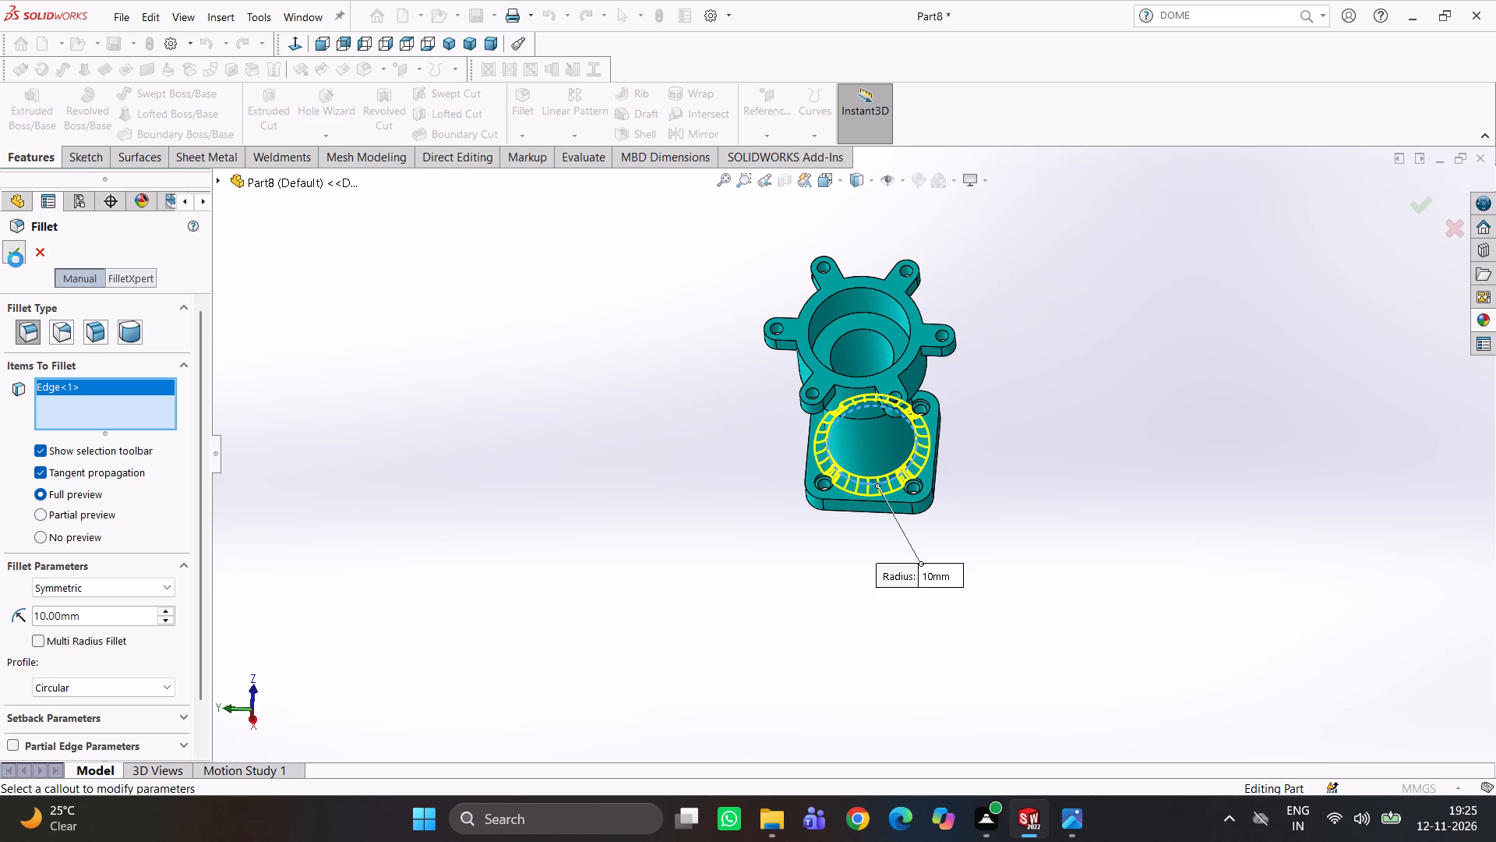
left_click(465, 403)
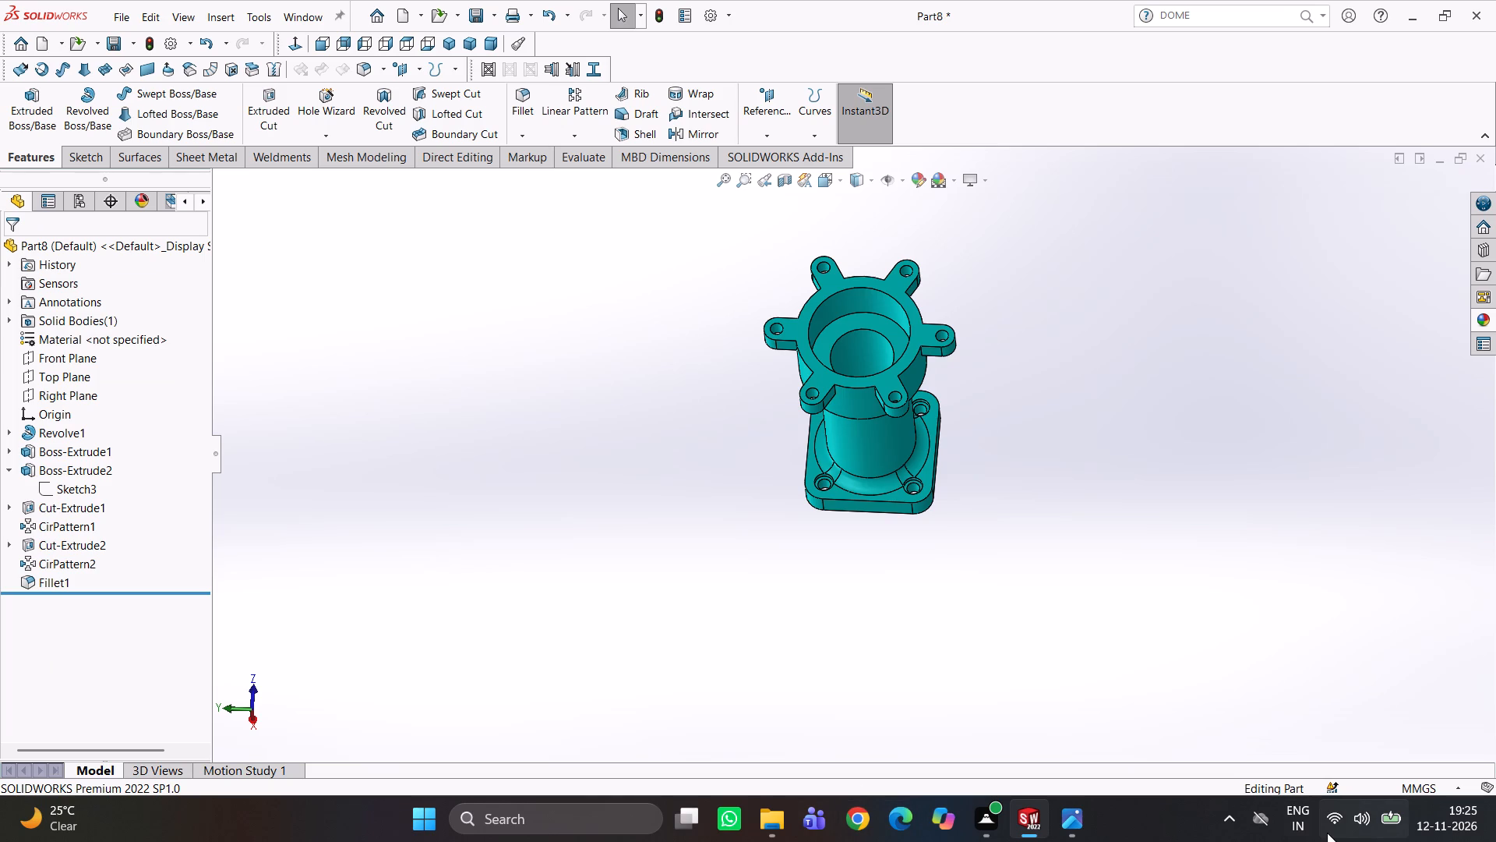
middle_click_drag(995, 582, 1063, 411)
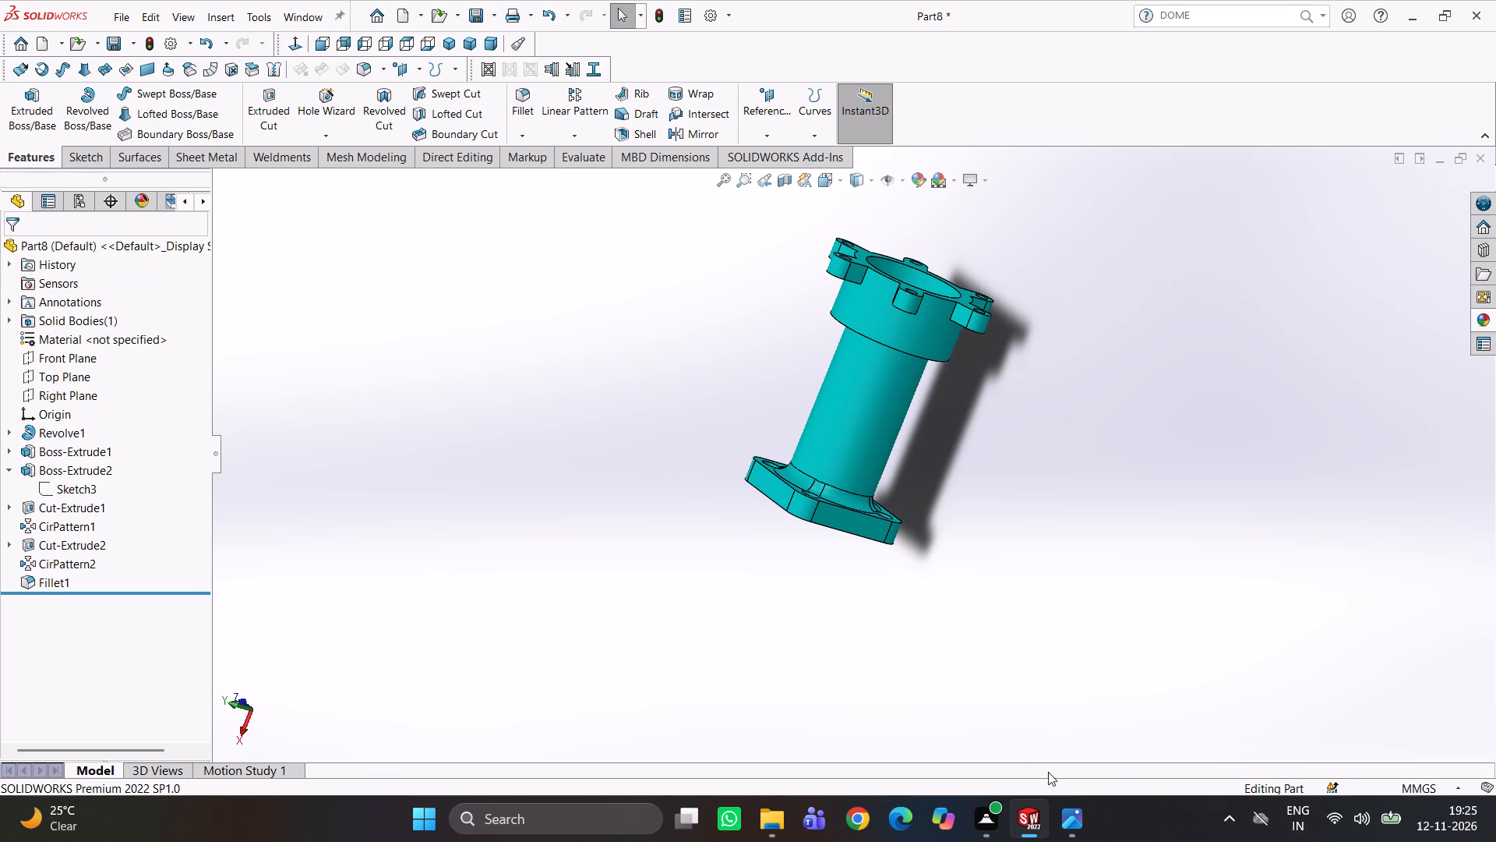
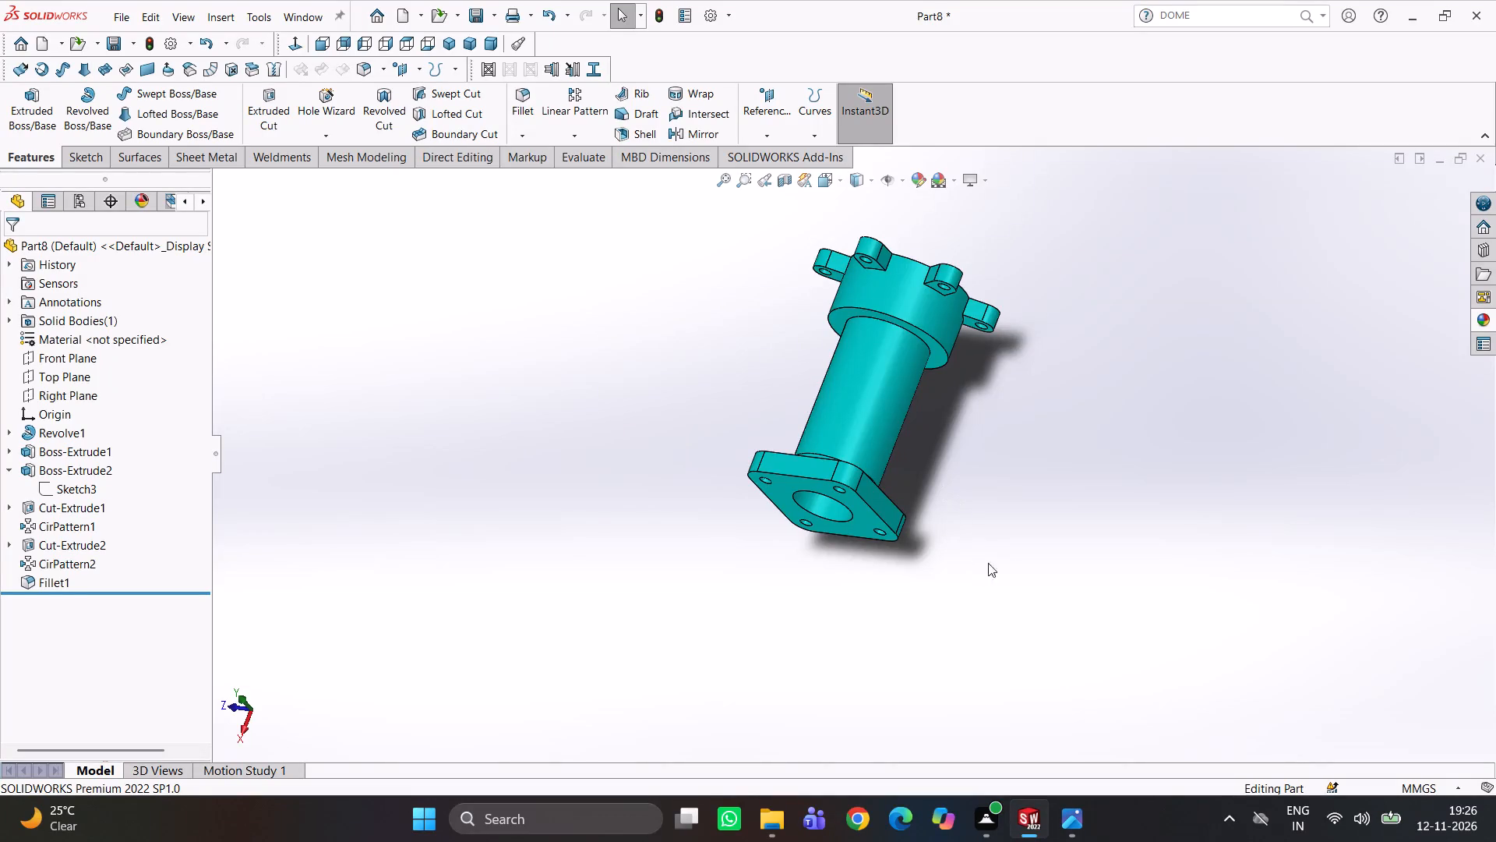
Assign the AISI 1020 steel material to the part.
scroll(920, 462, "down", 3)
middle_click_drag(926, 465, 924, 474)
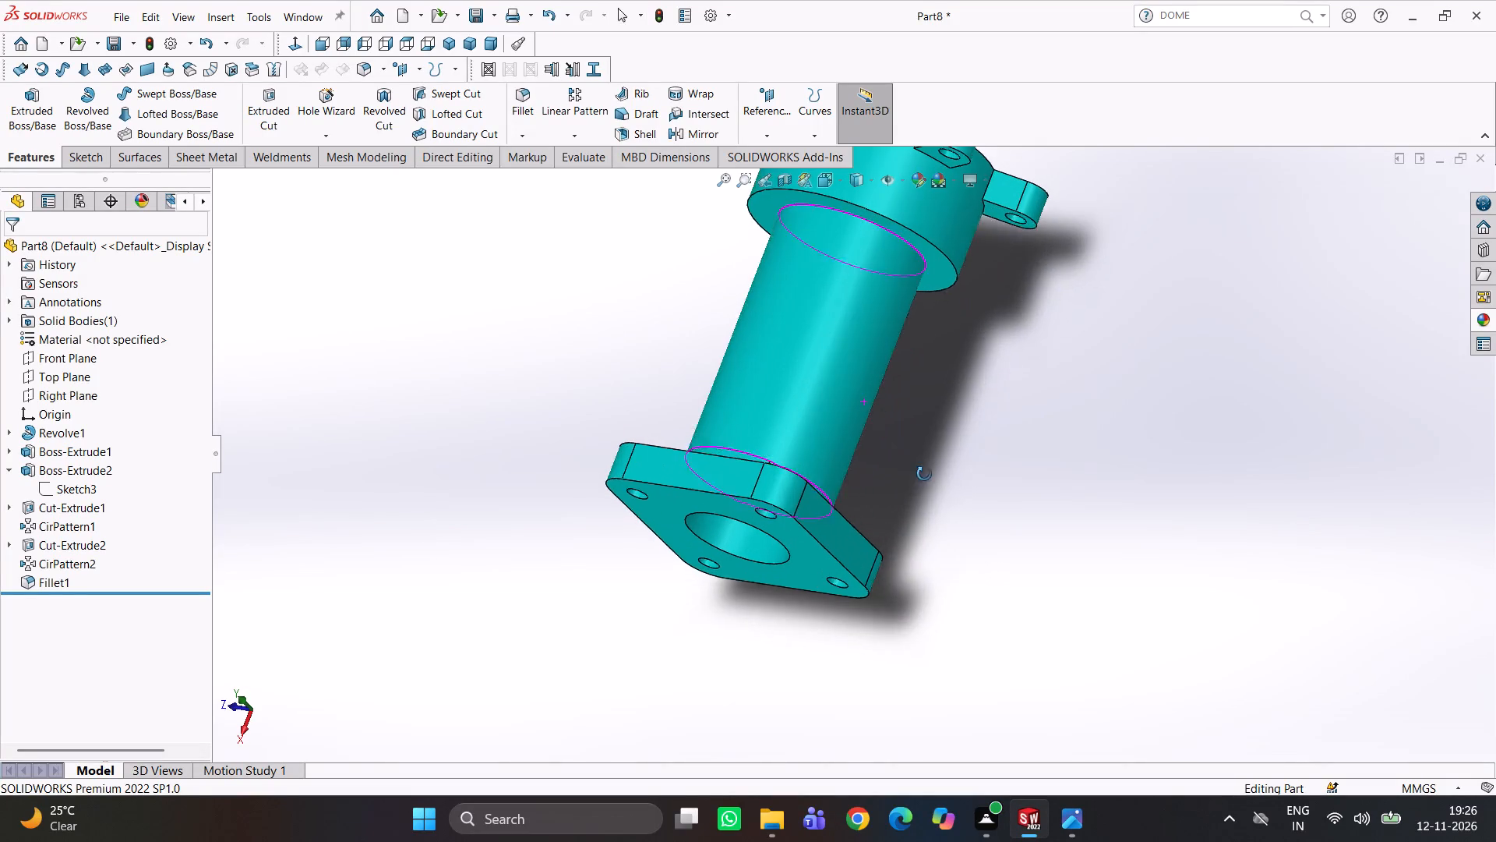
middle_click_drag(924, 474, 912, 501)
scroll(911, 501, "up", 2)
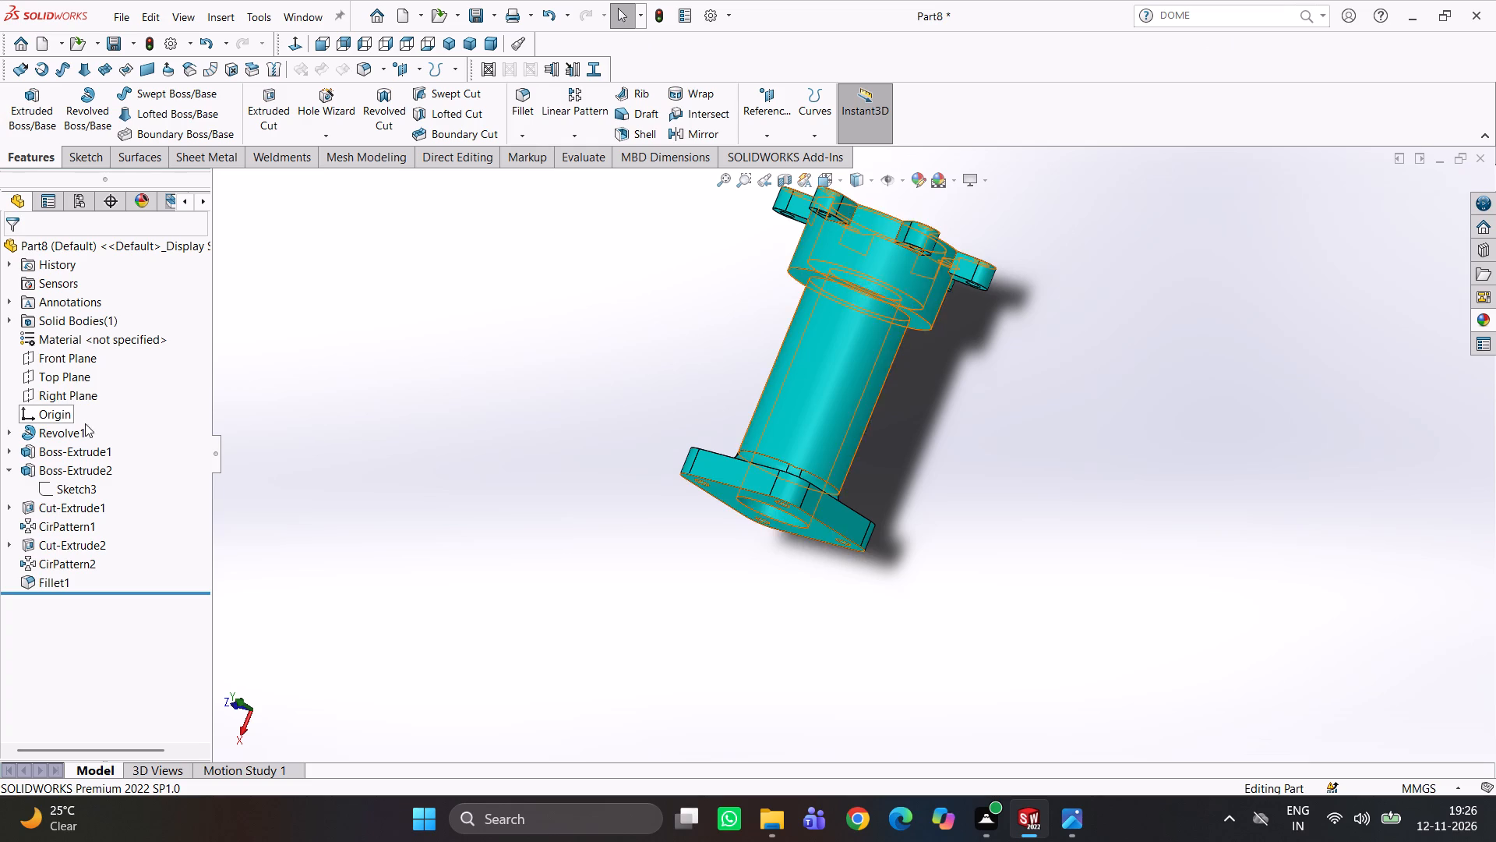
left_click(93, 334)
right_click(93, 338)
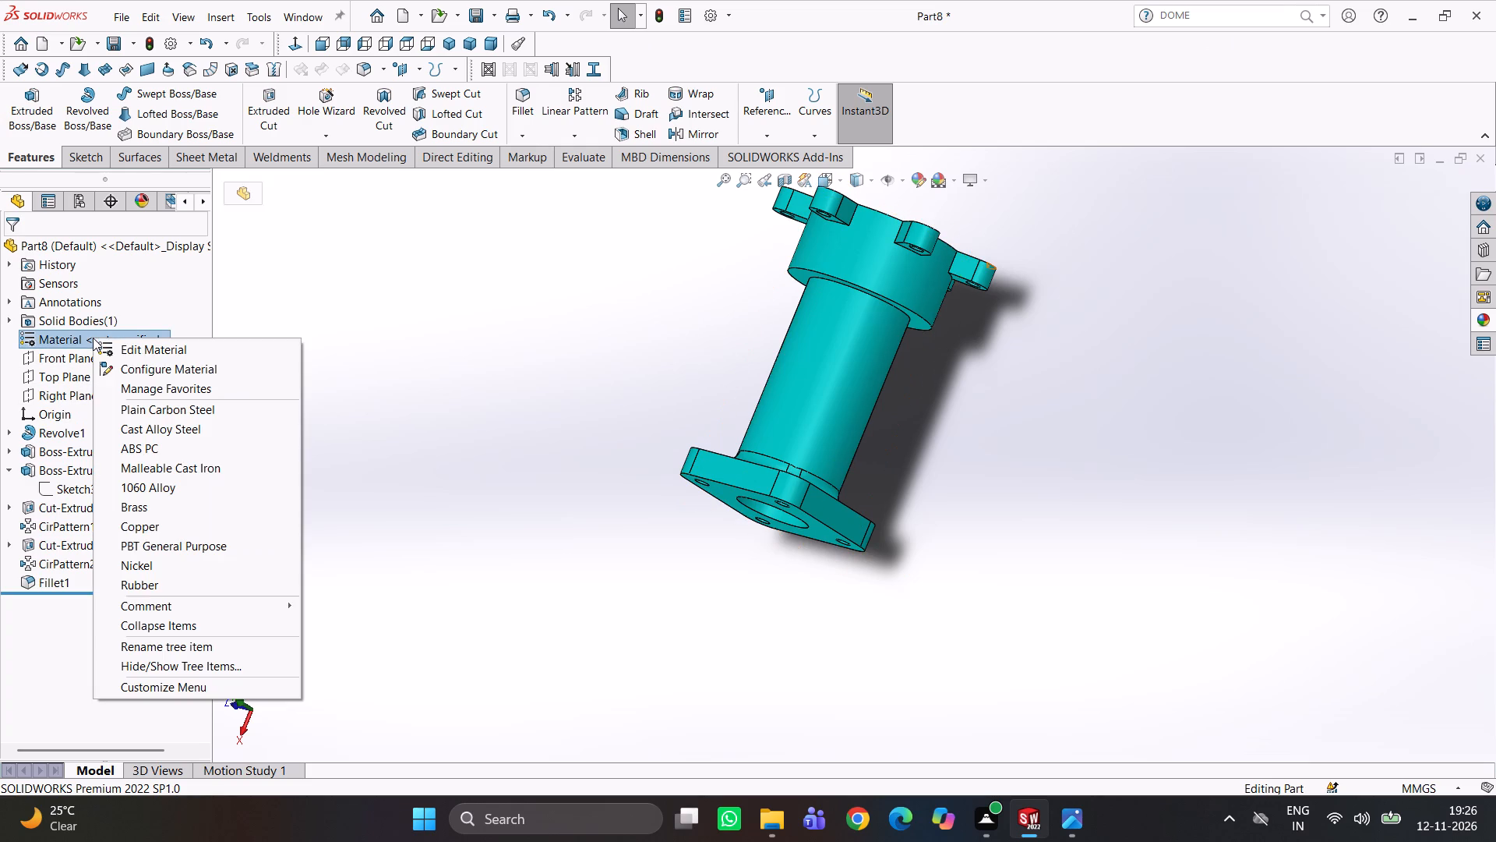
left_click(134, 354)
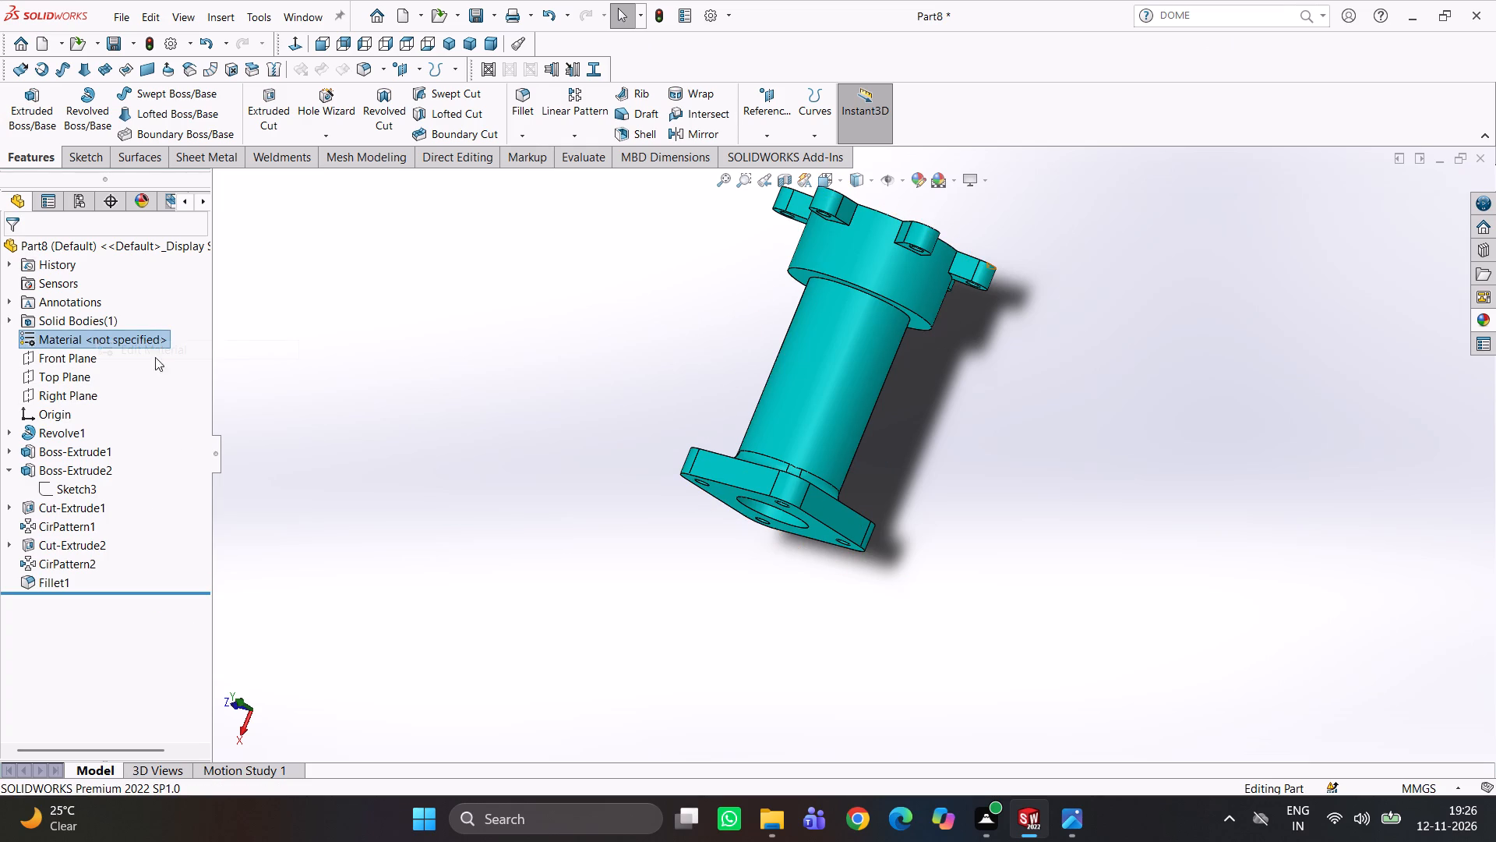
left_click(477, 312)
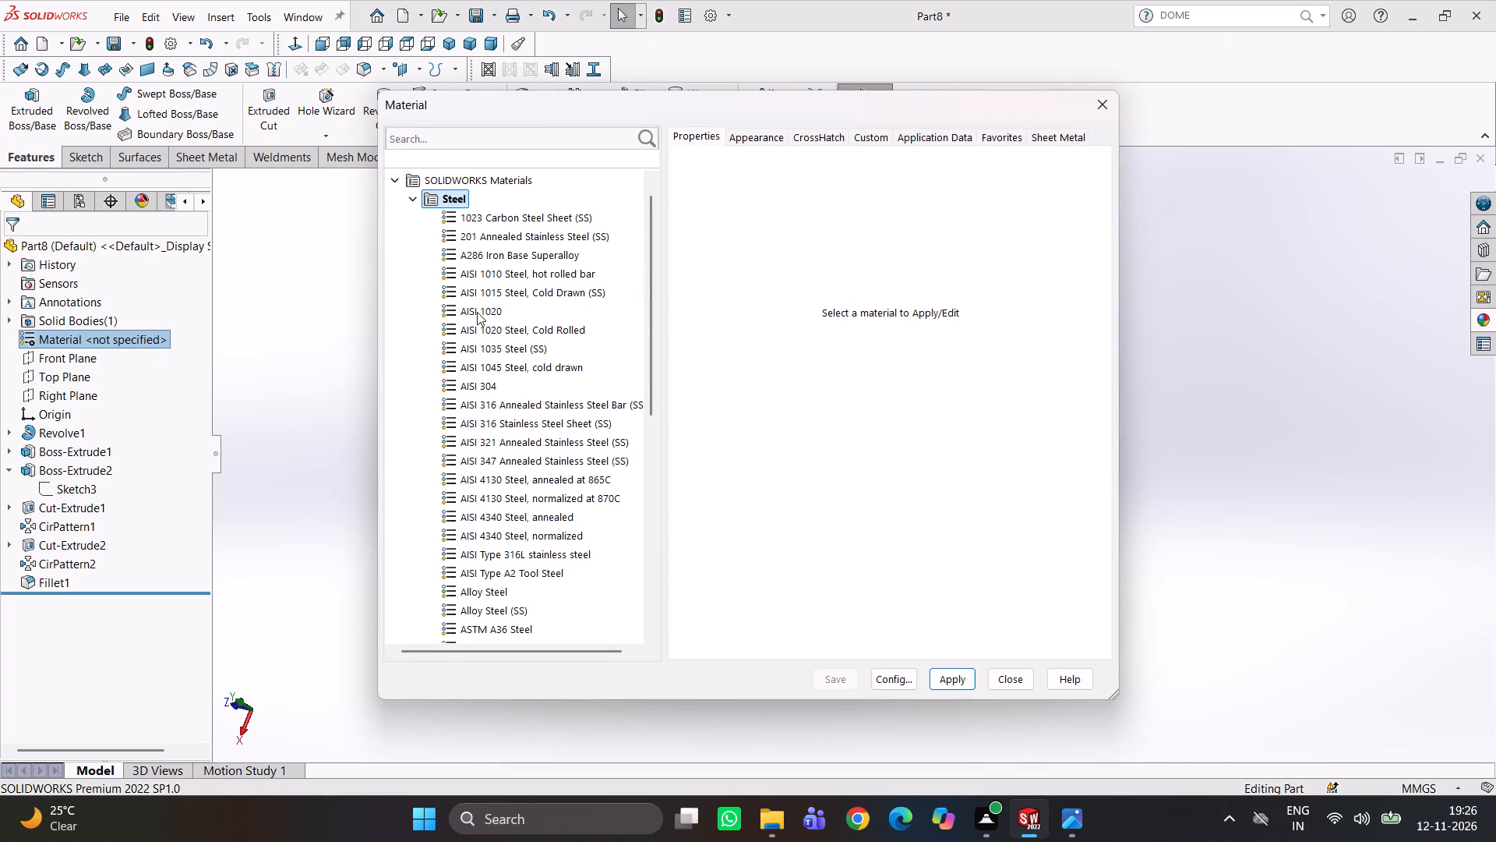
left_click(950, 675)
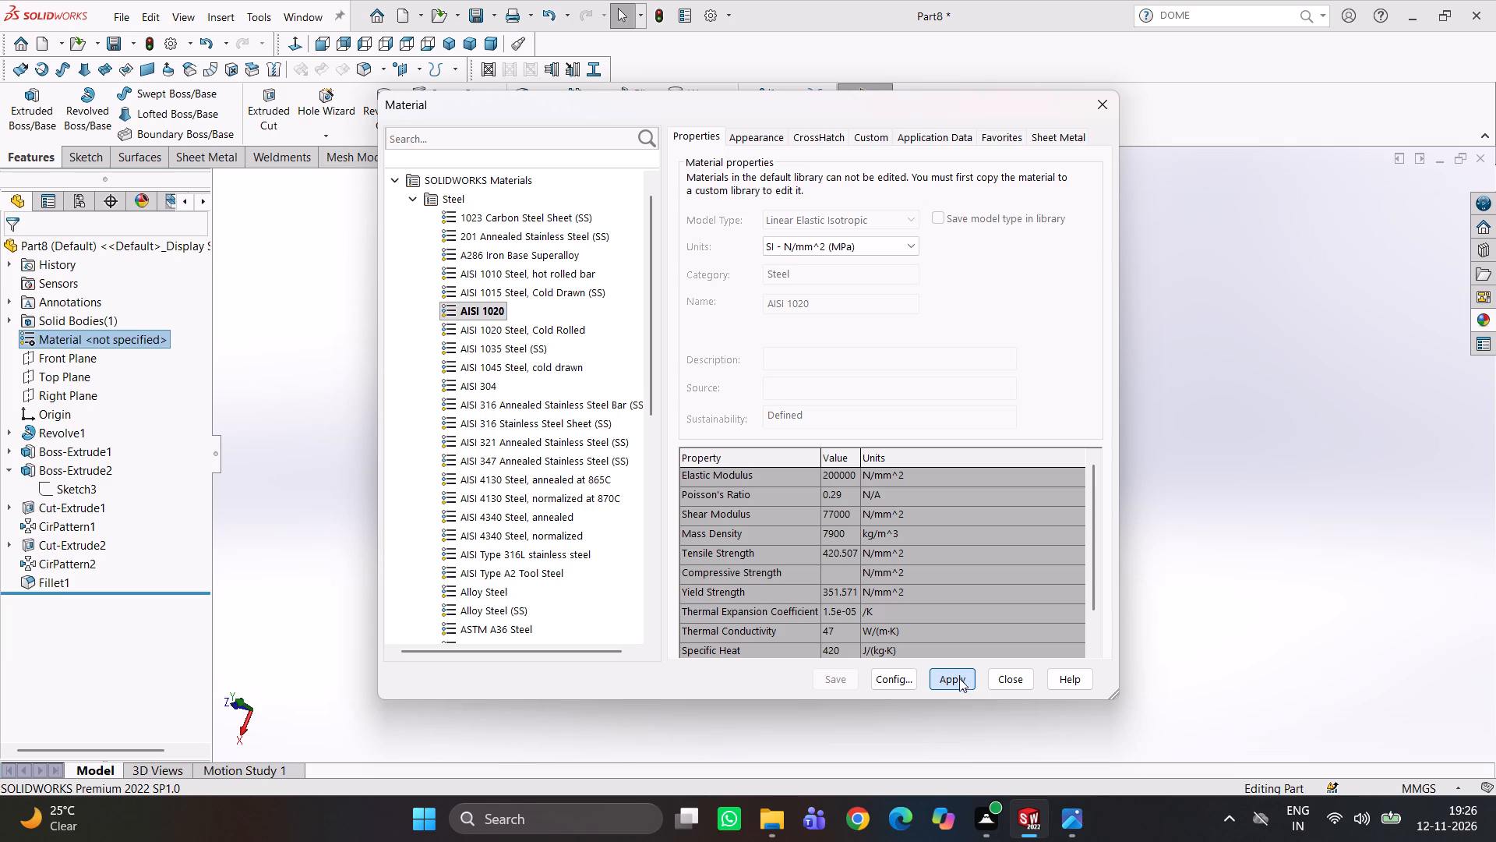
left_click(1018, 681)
Change the part's material to PPS from the Plastics category.
scroll(856, 425, "down", 4)
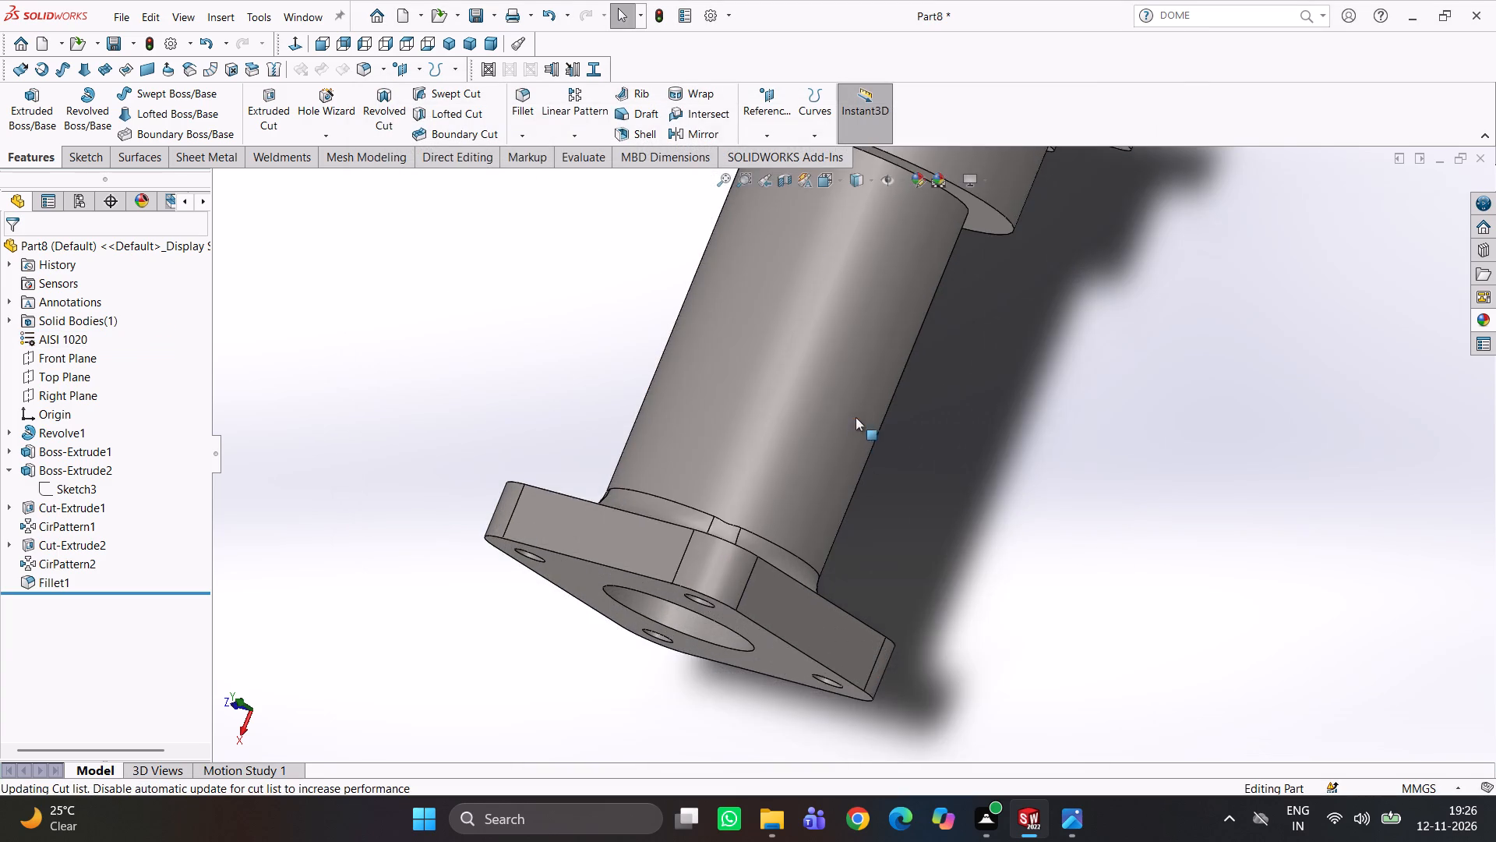
scroll(813, 398, "down", 4)
scroll(788, 418, "up", 2)
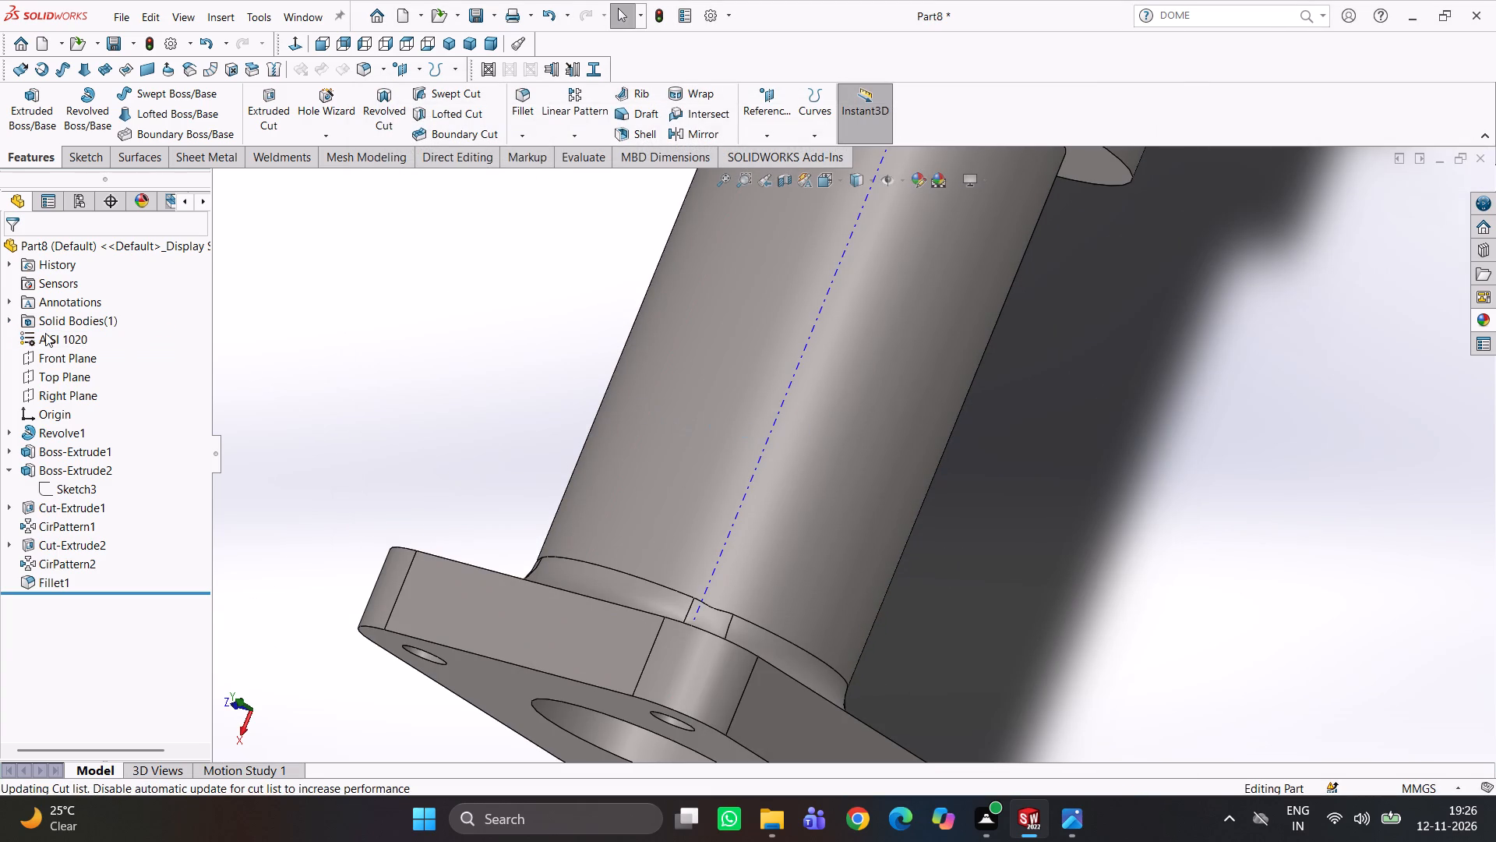
left_click(55, 326)
right_click(53, 326)
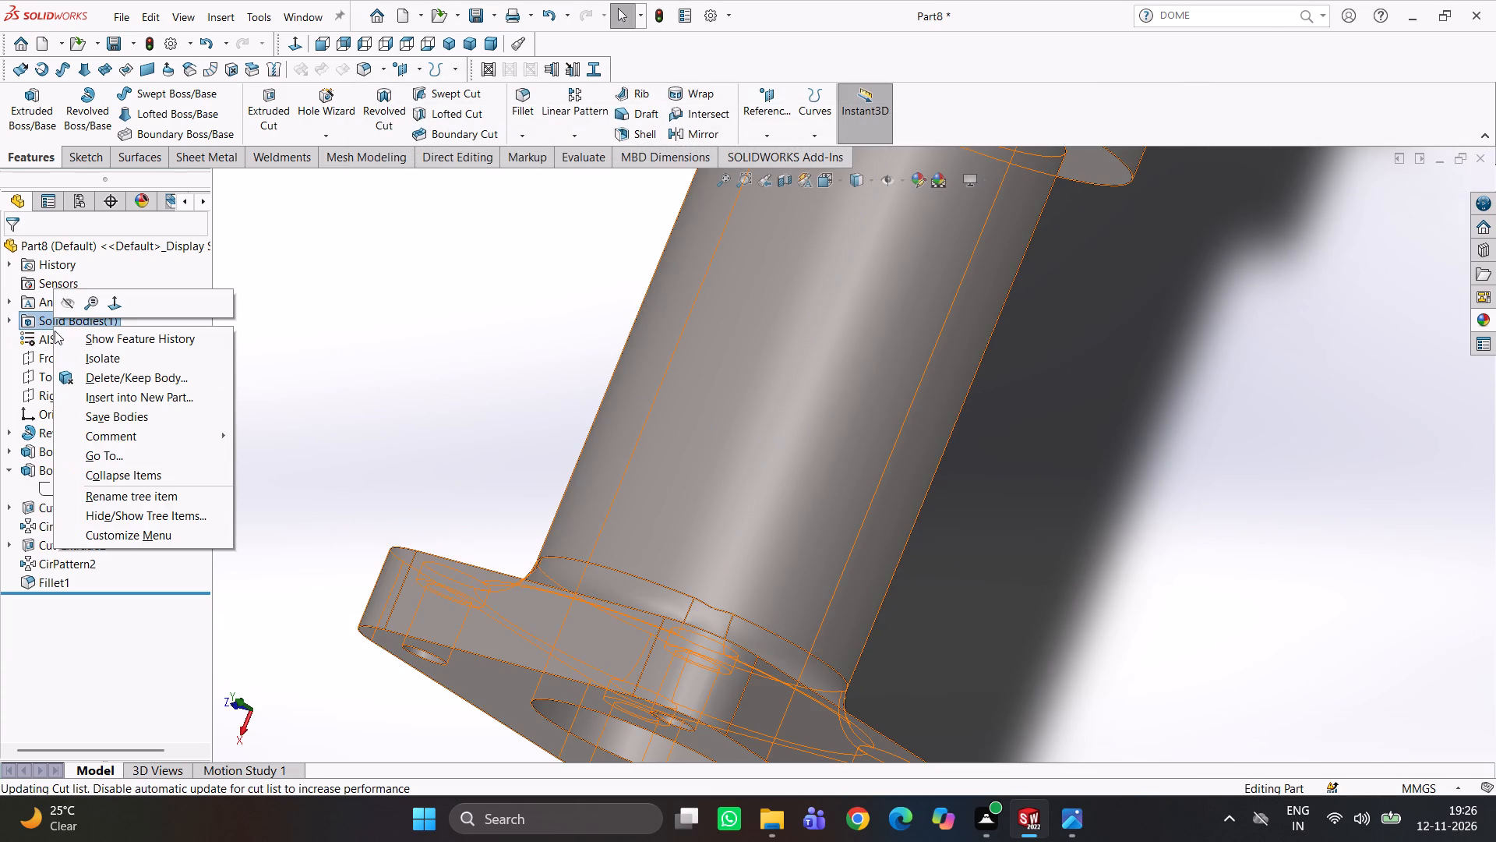
left_click(288, 340)
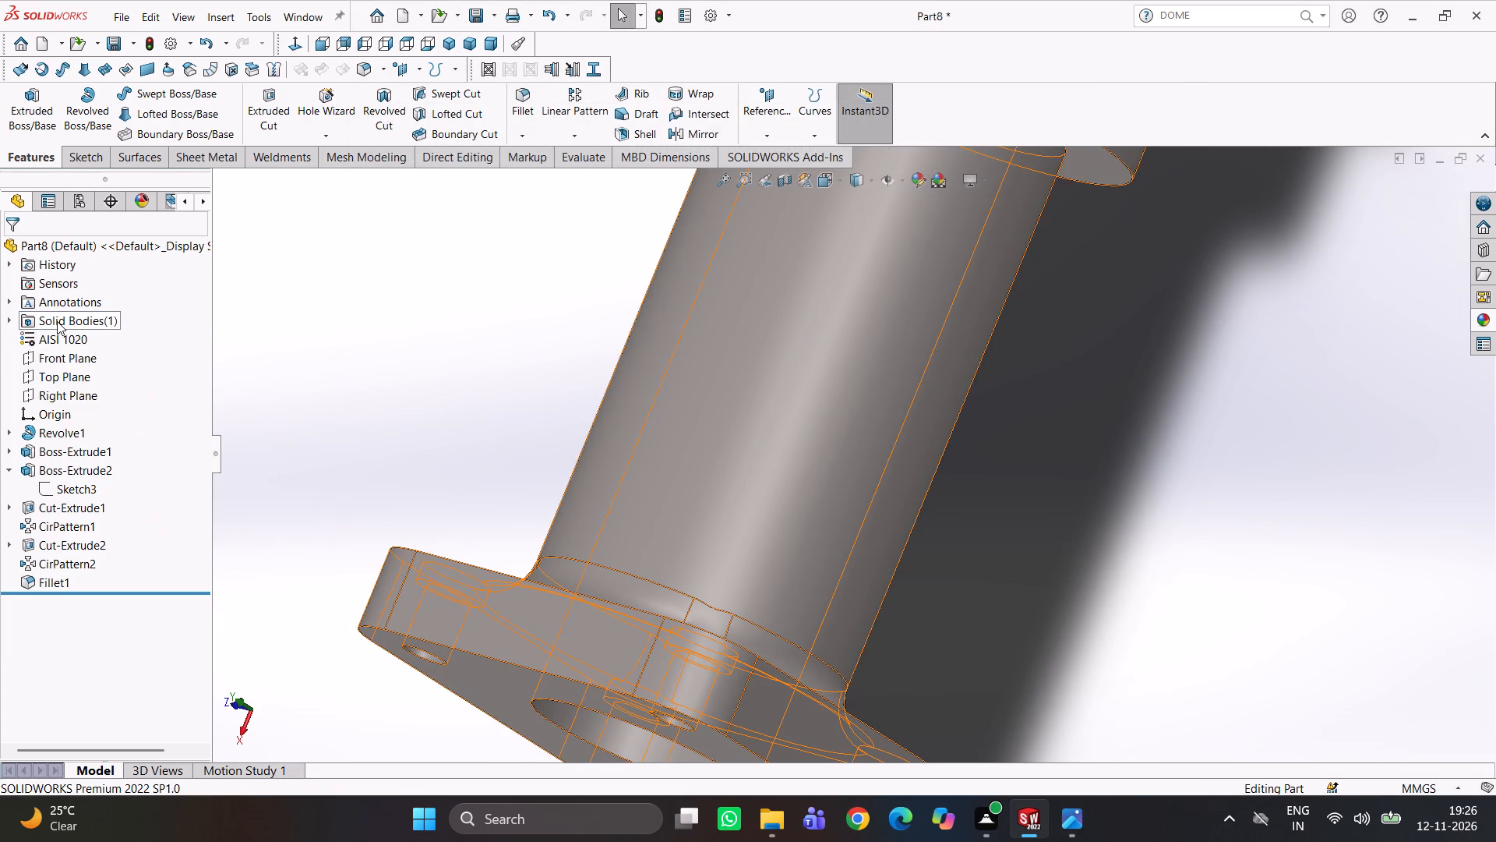
right_click(59, 330)
left_click(92, 342)
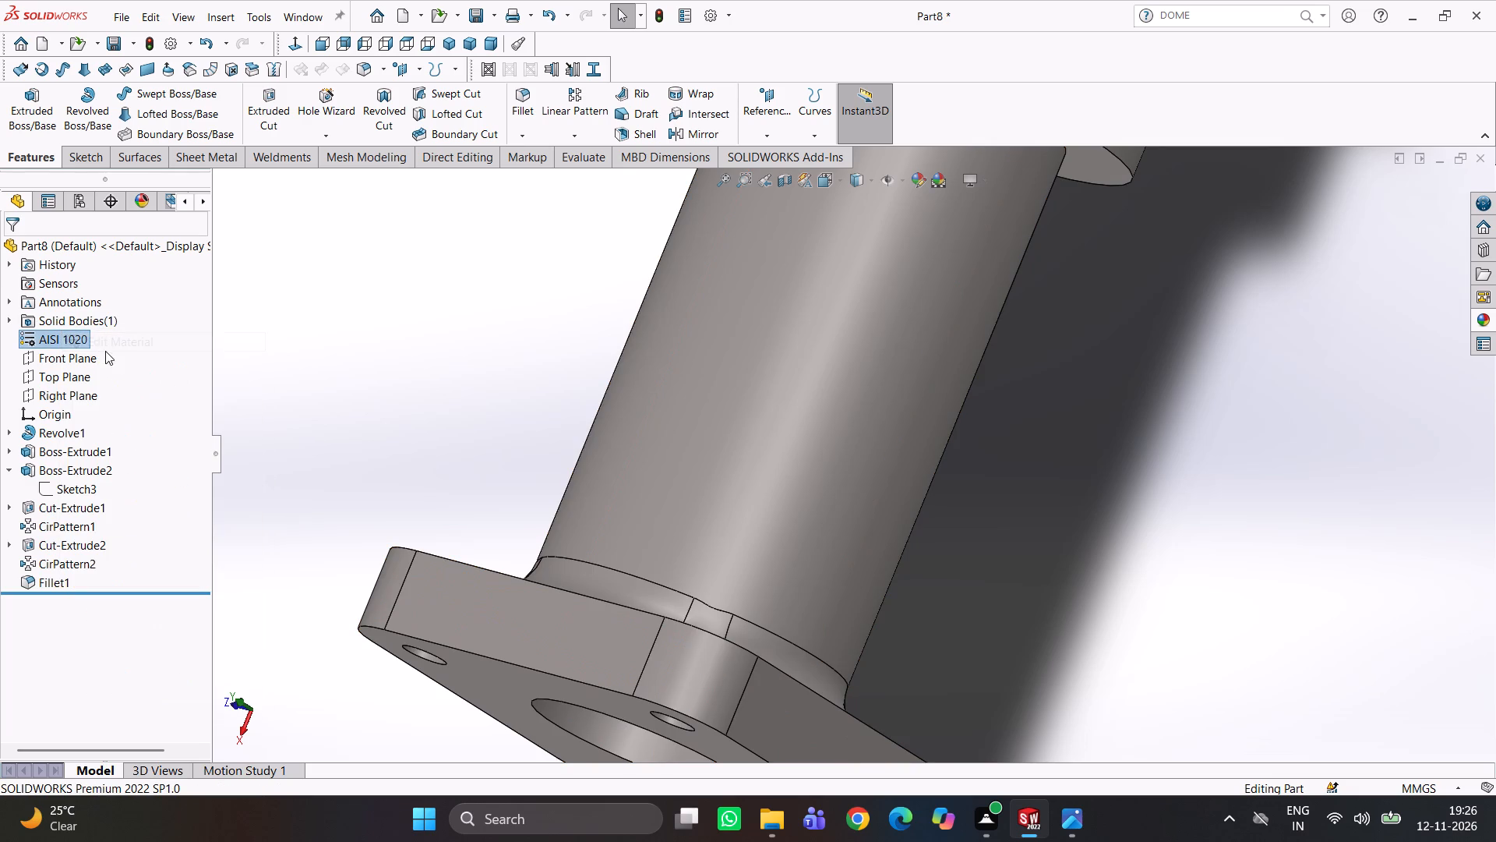
scroll(496, 467, "down", 5)
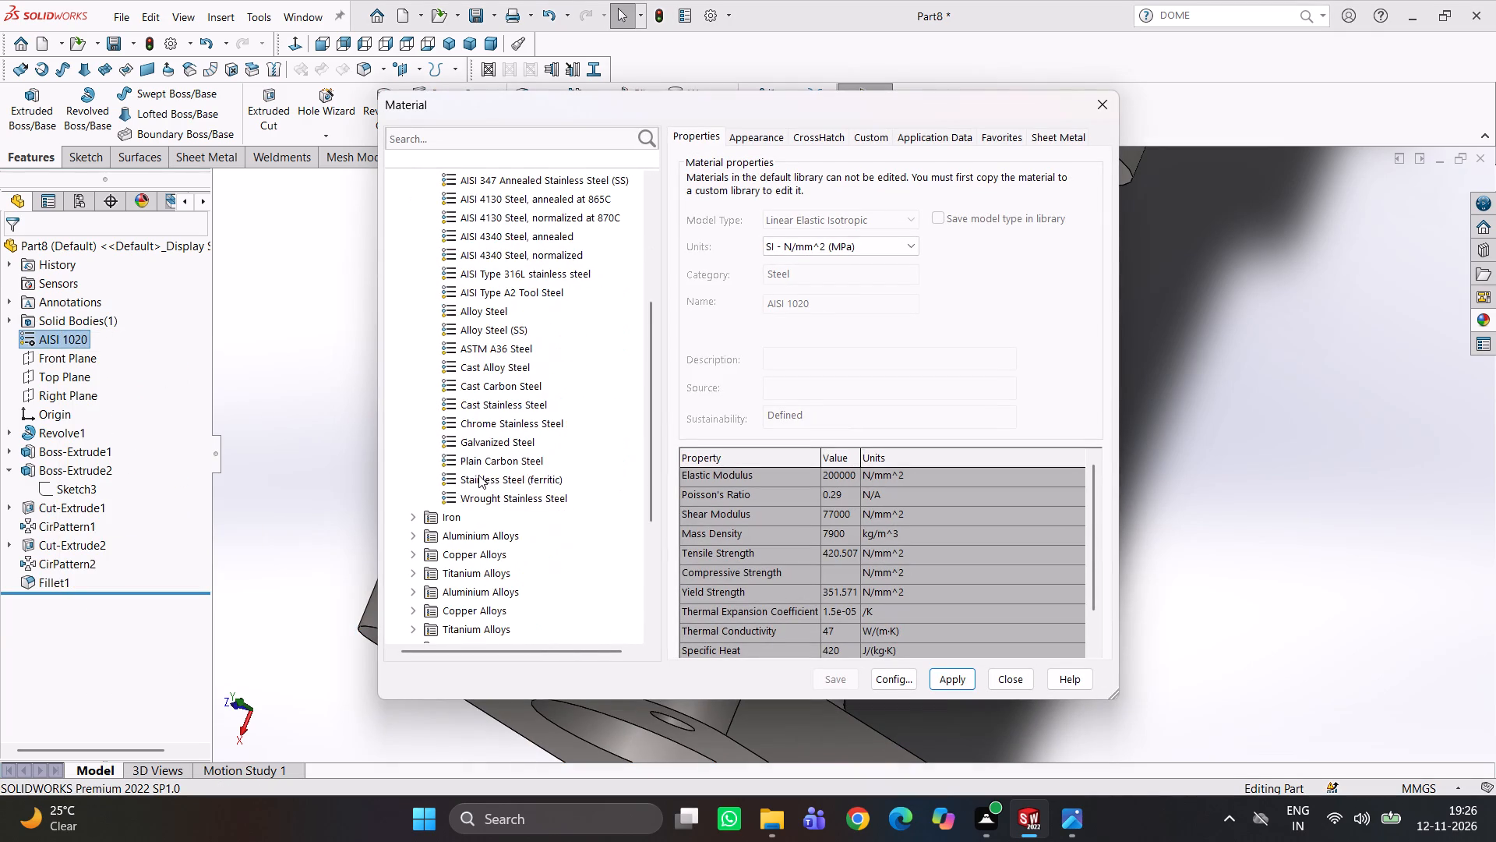
scroll(478, 476, "down", 3)
left_click(468, 462)
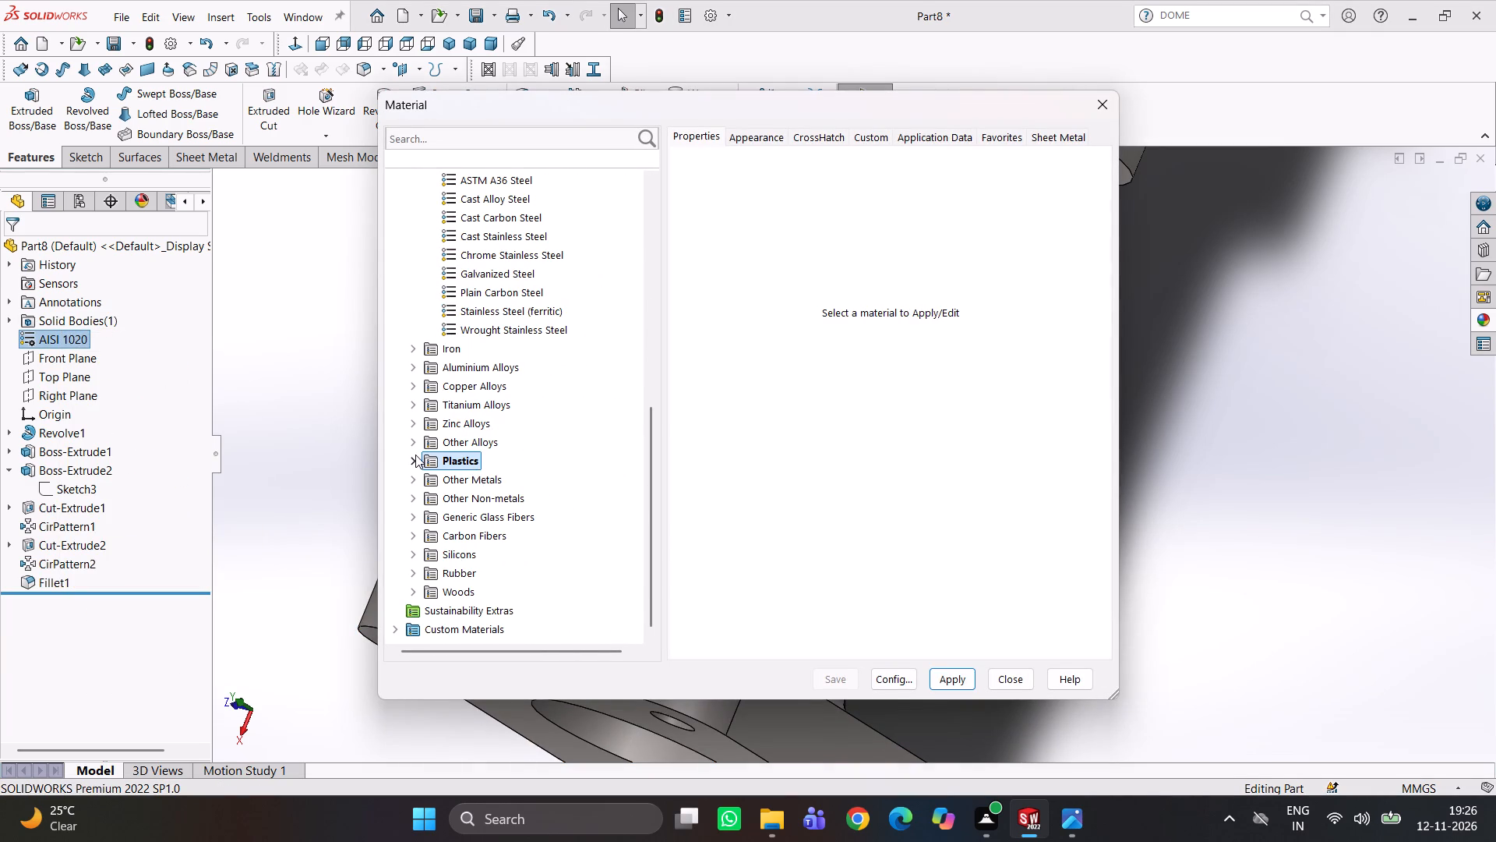
left_click(415, 455)
scroll(459, 499, "down", 5)
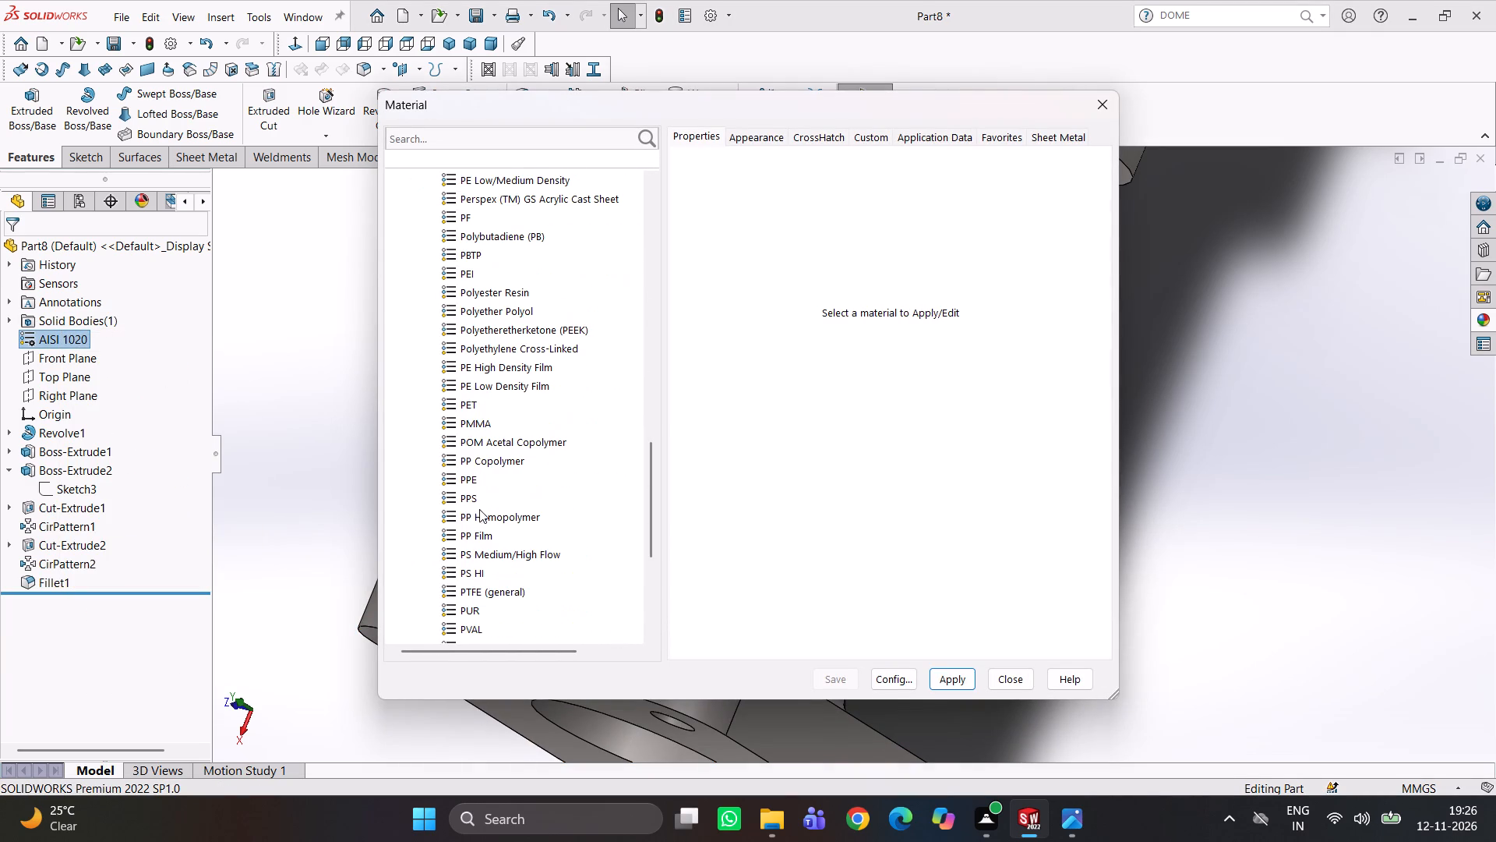
left_click(475, 493)
left_click(948, 674)
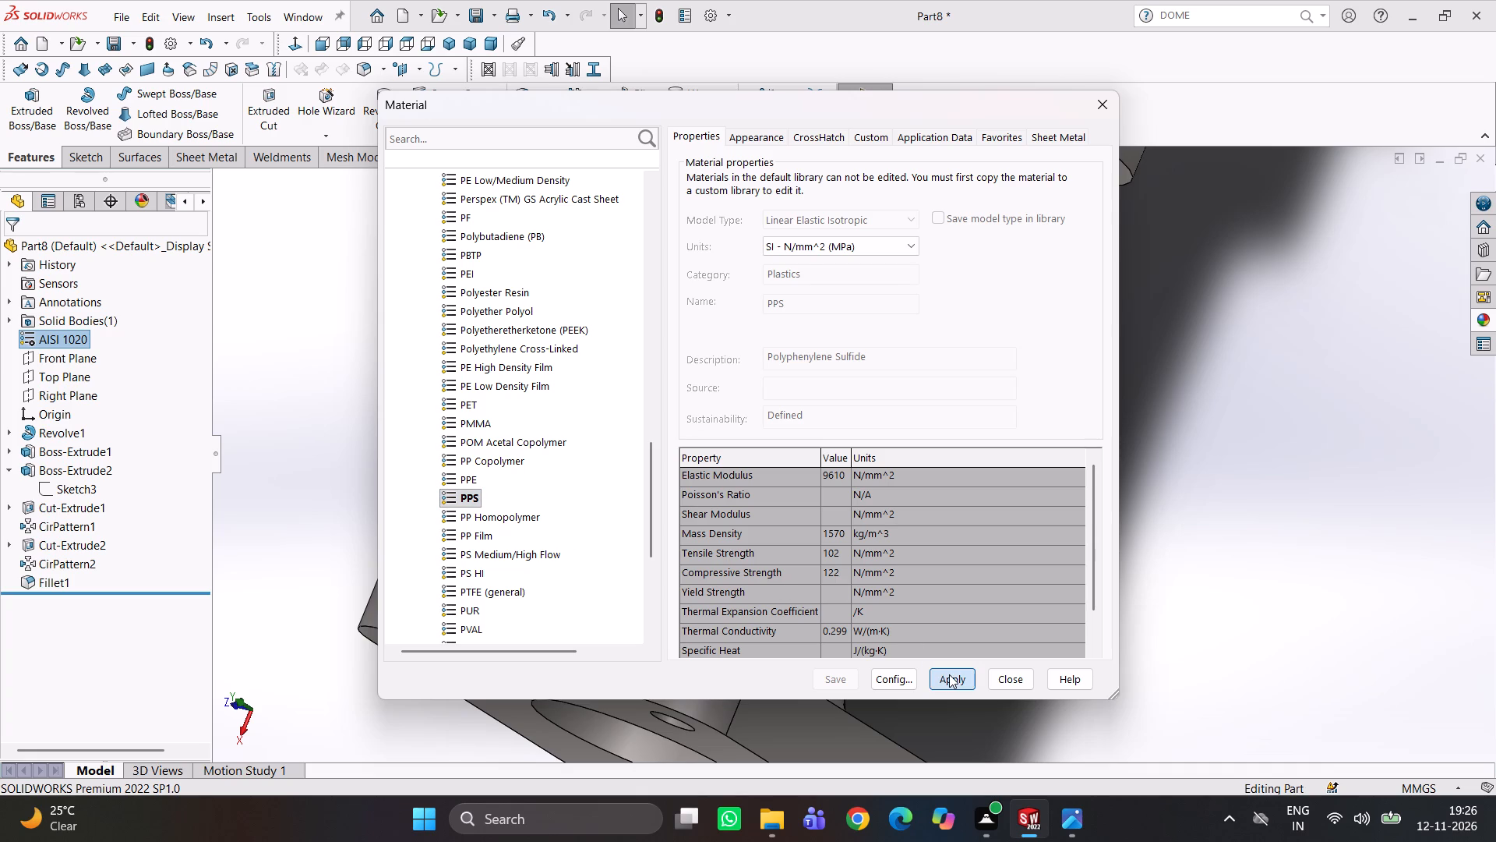
left_click(952, 681)
left_click(997, 685)
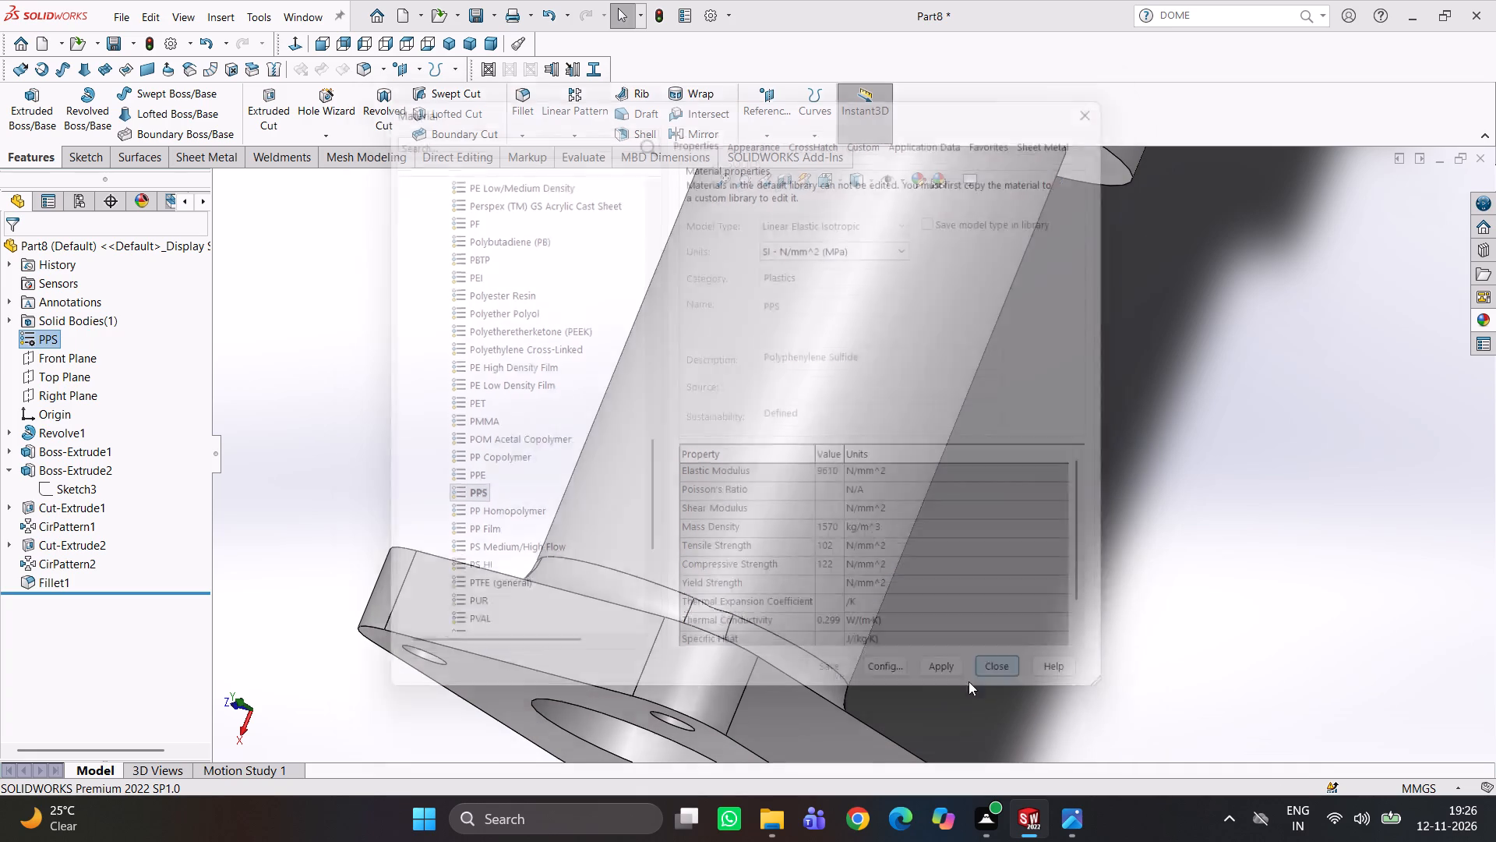
Examine the part from all around, including the square flange, its fillet, the bore and the six-lugged round flange.
middle_click_drag(707, 562, 741, 594)
left_click(730, 578)
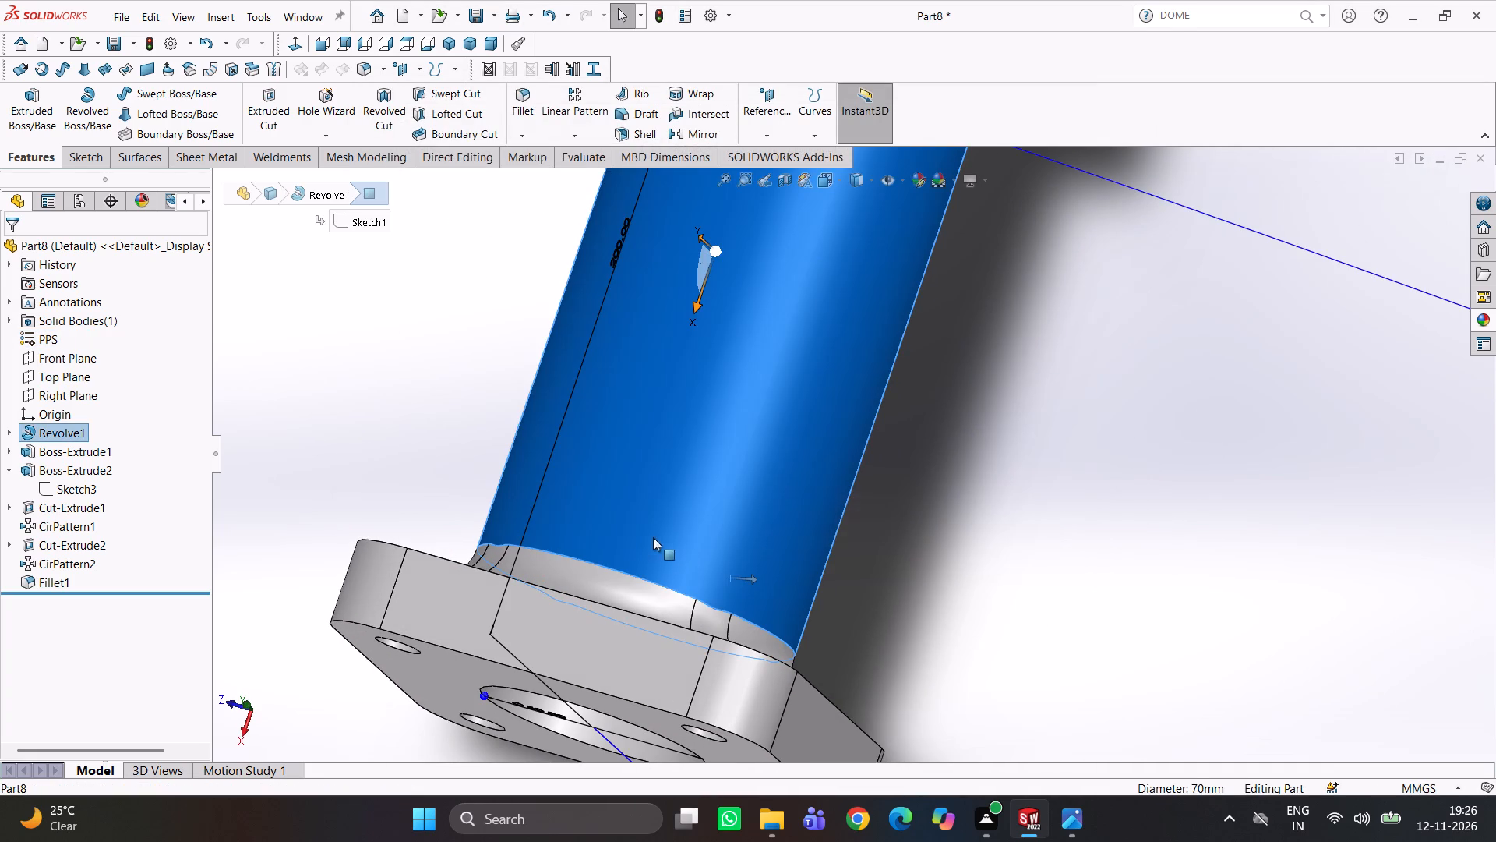
left_click(452, 386)
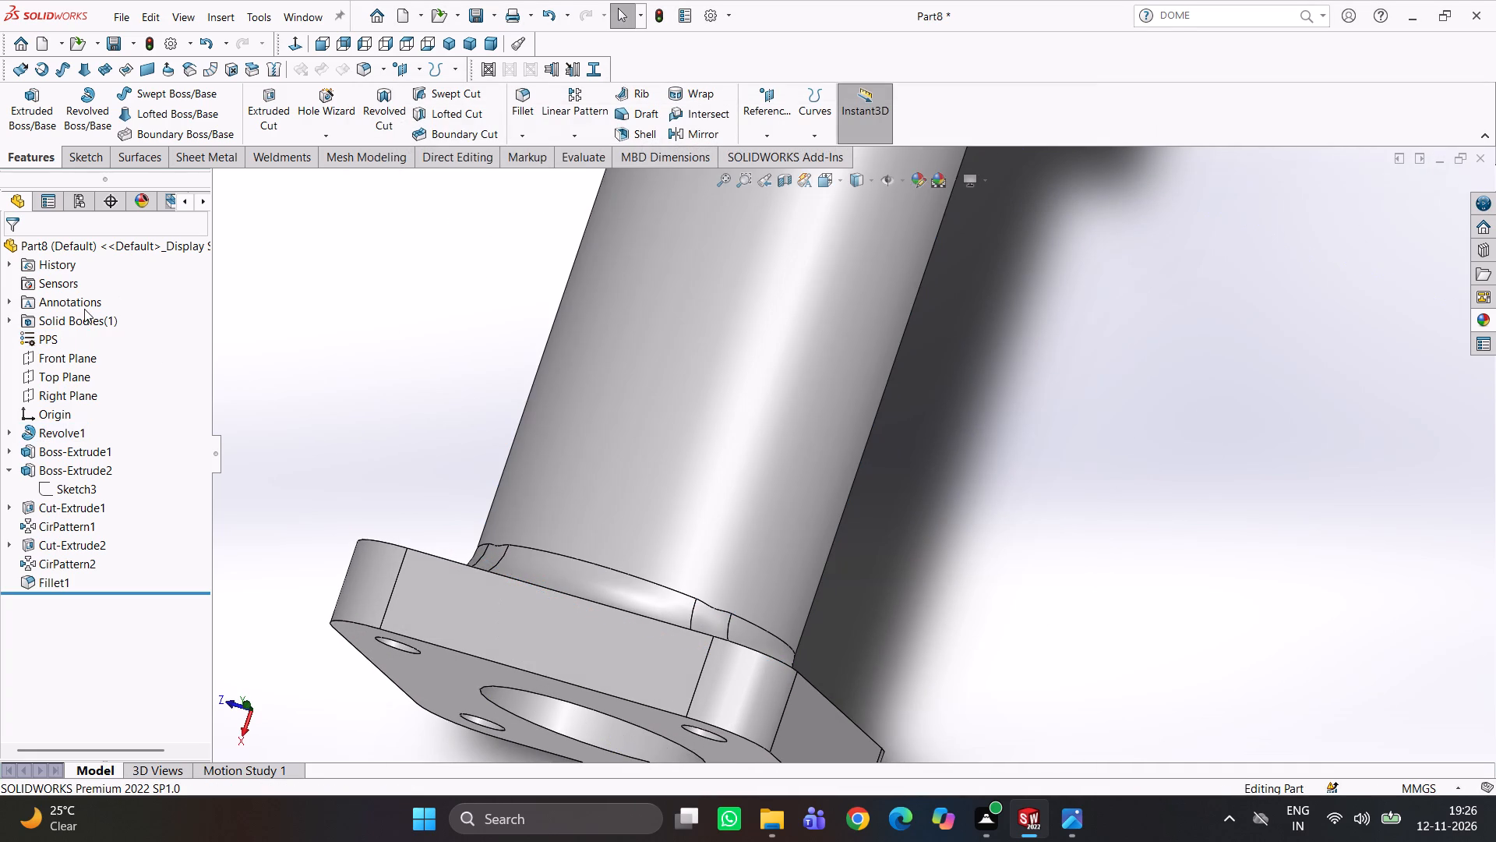
scroll(1088, 370, "up", 6)
middle_click_drag(1029, 520, 1090, 267)
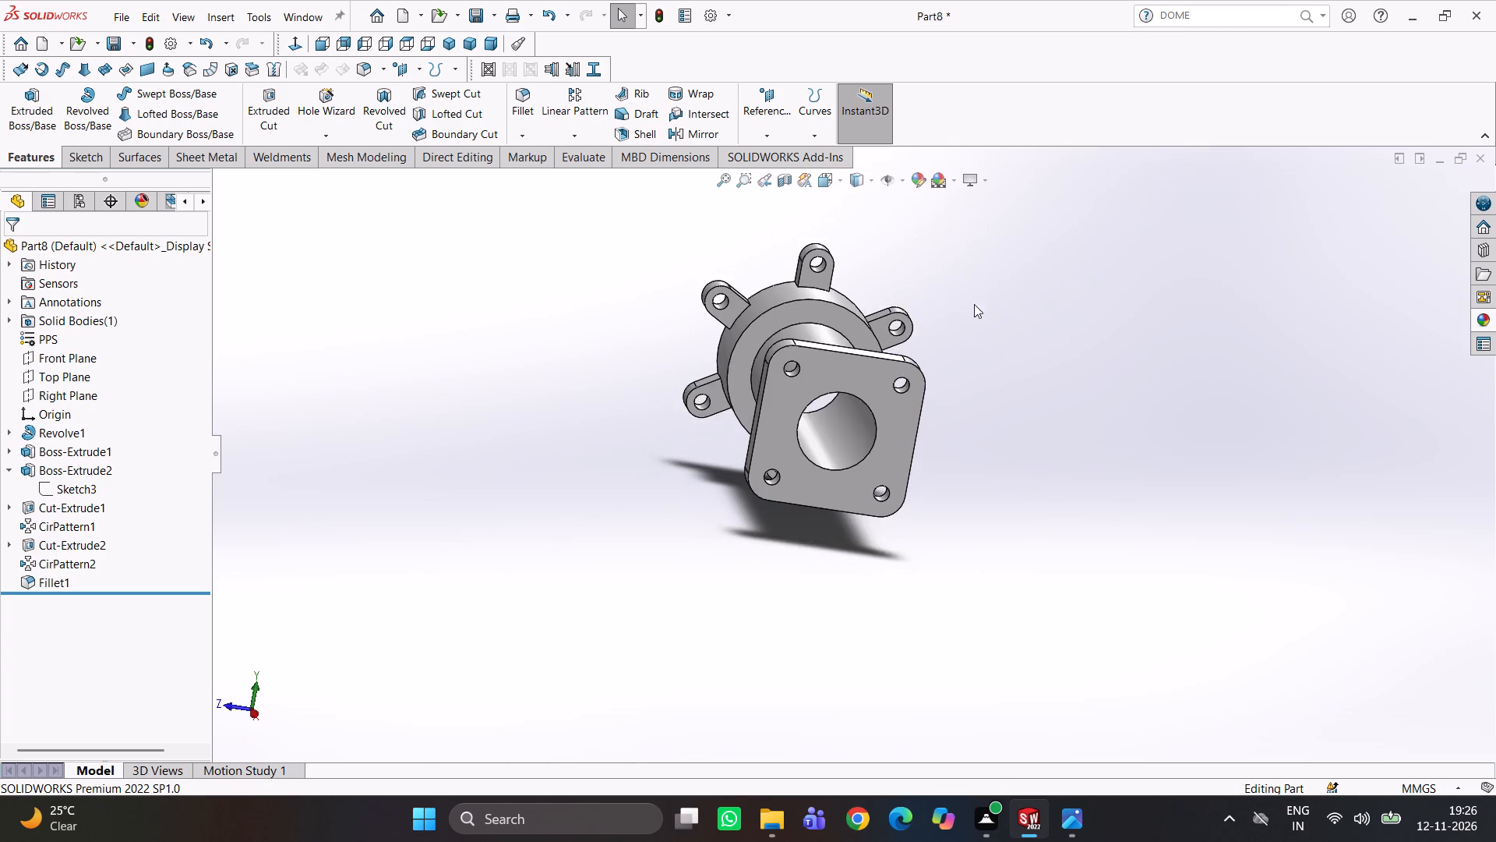
scroll(940, 316, "down", 2)
middle_click_drag(933, 352, 733, 488)
scroll(750, 420, "down", 5)
middle_click_drag(1021, 383, 957, 508)
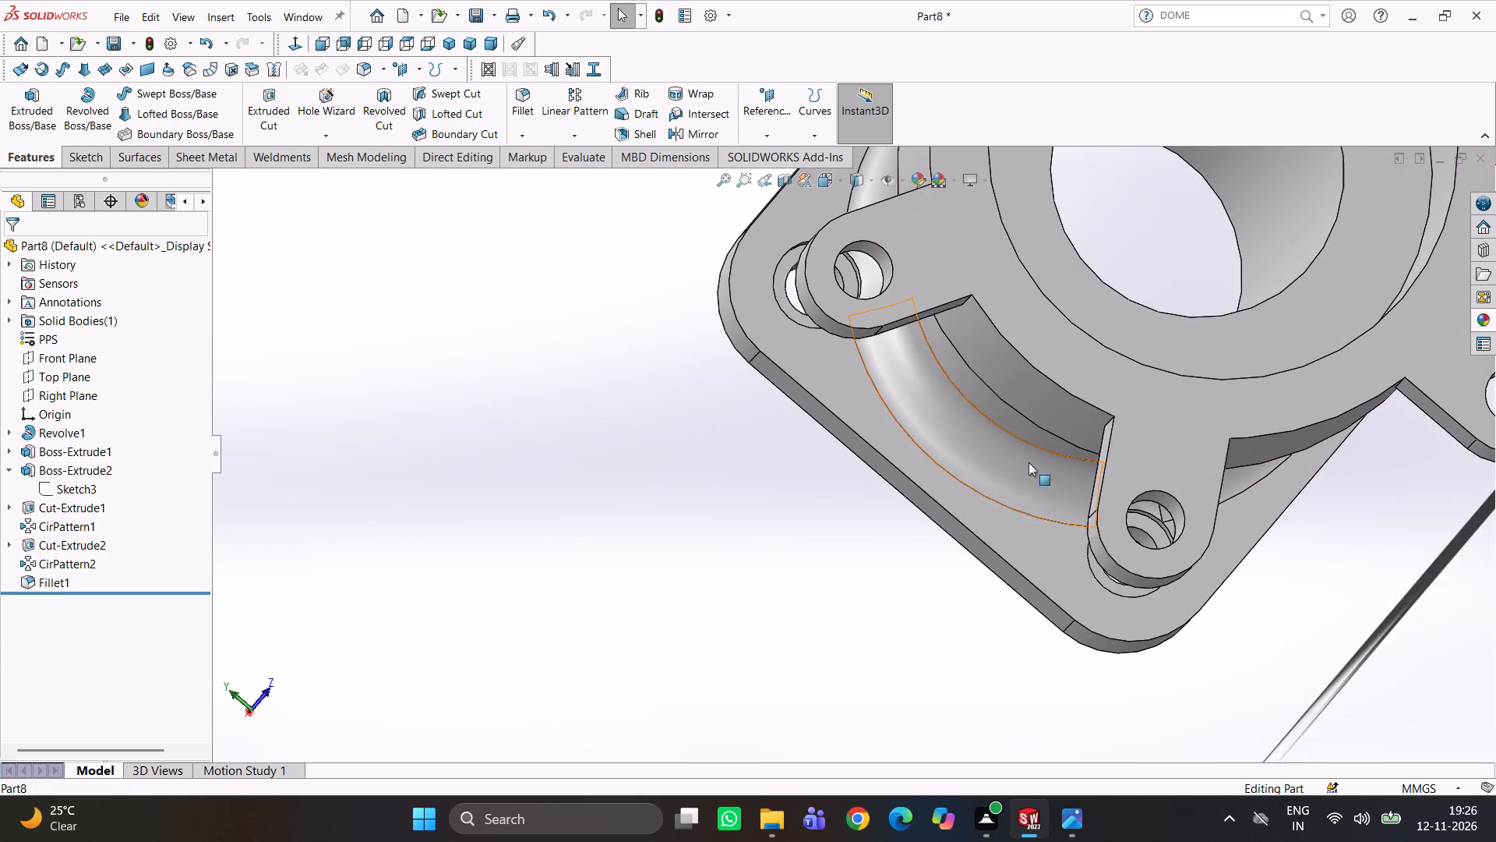
scroll(1041, 450, "up", 5)
middle_click_drag(1060, 422, 1201, 423)
scroll(1101, 365, "down", 1)
middle_click_drag(1096, 380, 1031, 385)
scroll(1140, 335, "up", 1)
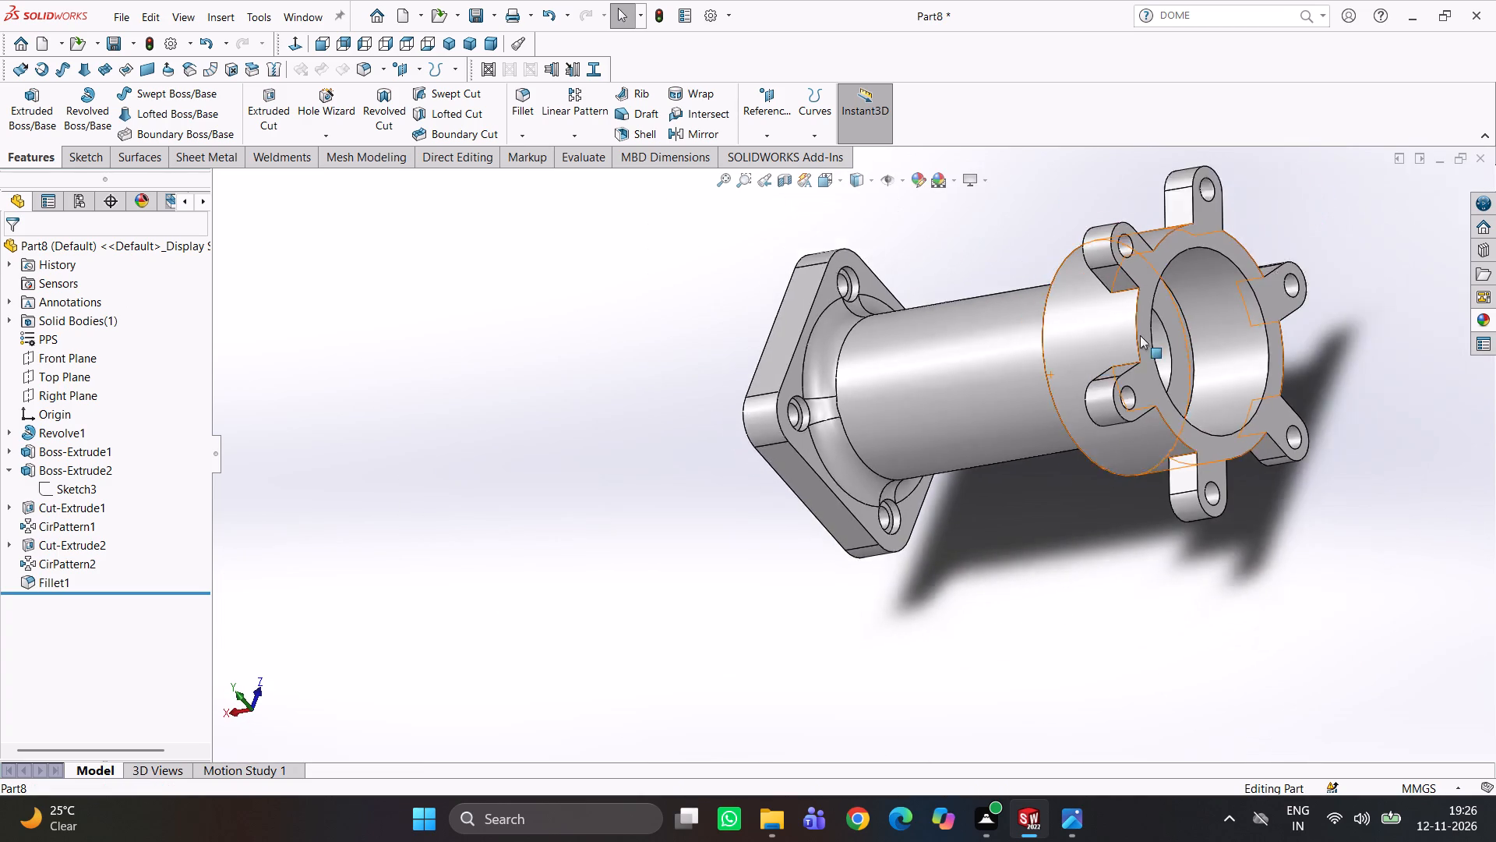
scroll(1140, 335, "up", 1)
scroll(1062, 331, "down", 4)
middle_click_drag(1091, 323, 1022, 364)
scroll(1034, 331, "down", 4)
middle_click_drag(1069, 310, 1141, 305)
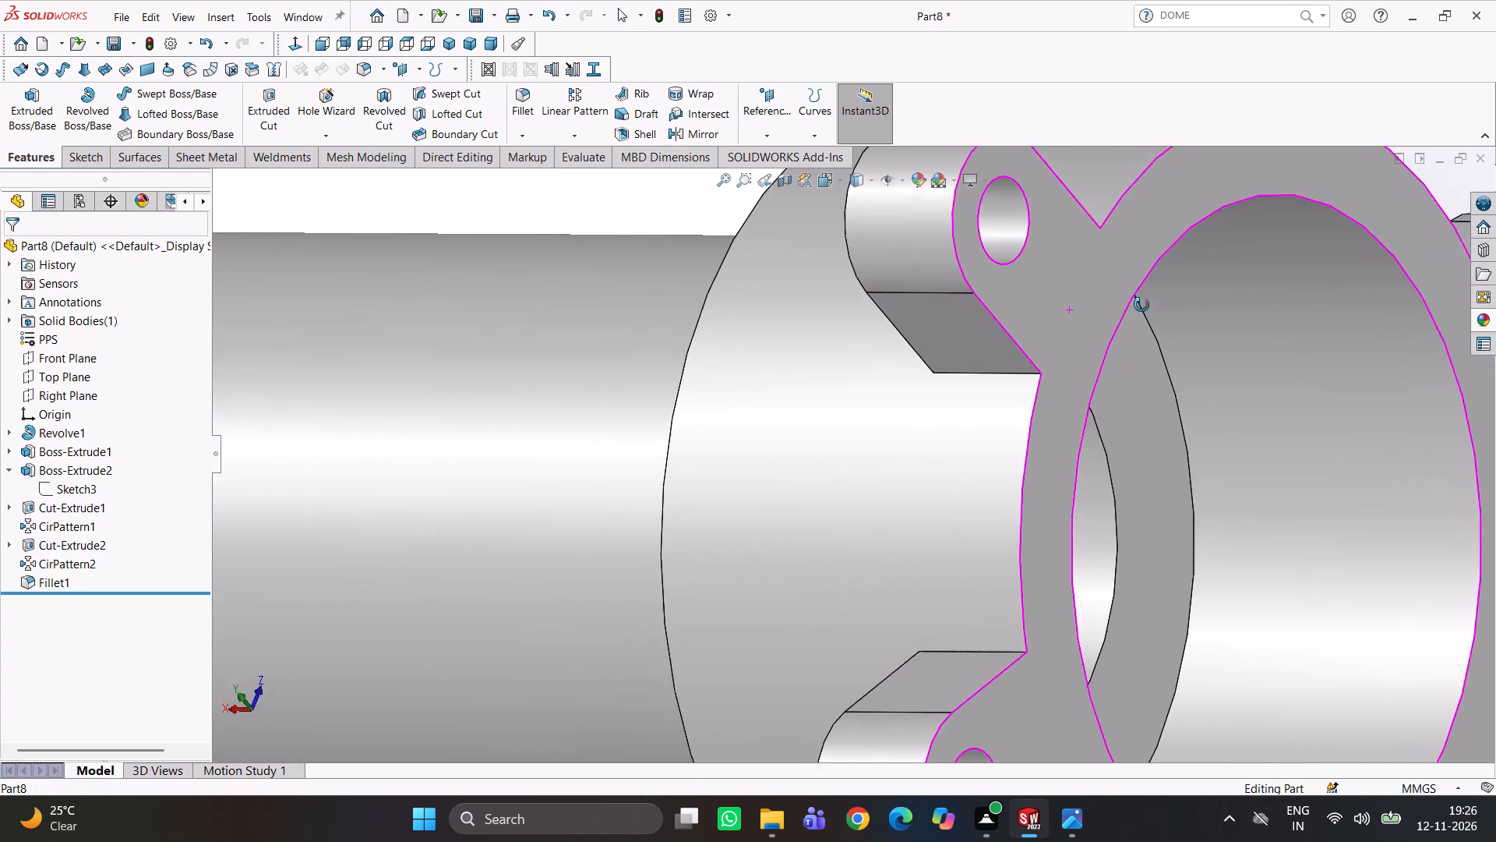
middle_click_drag(1141, 305, 1191, 284)
scroll(1066, 265, "down", 1)
middle_click_drag(1065, 268, 995, 309)
scroll(887, 242, "down", 2)
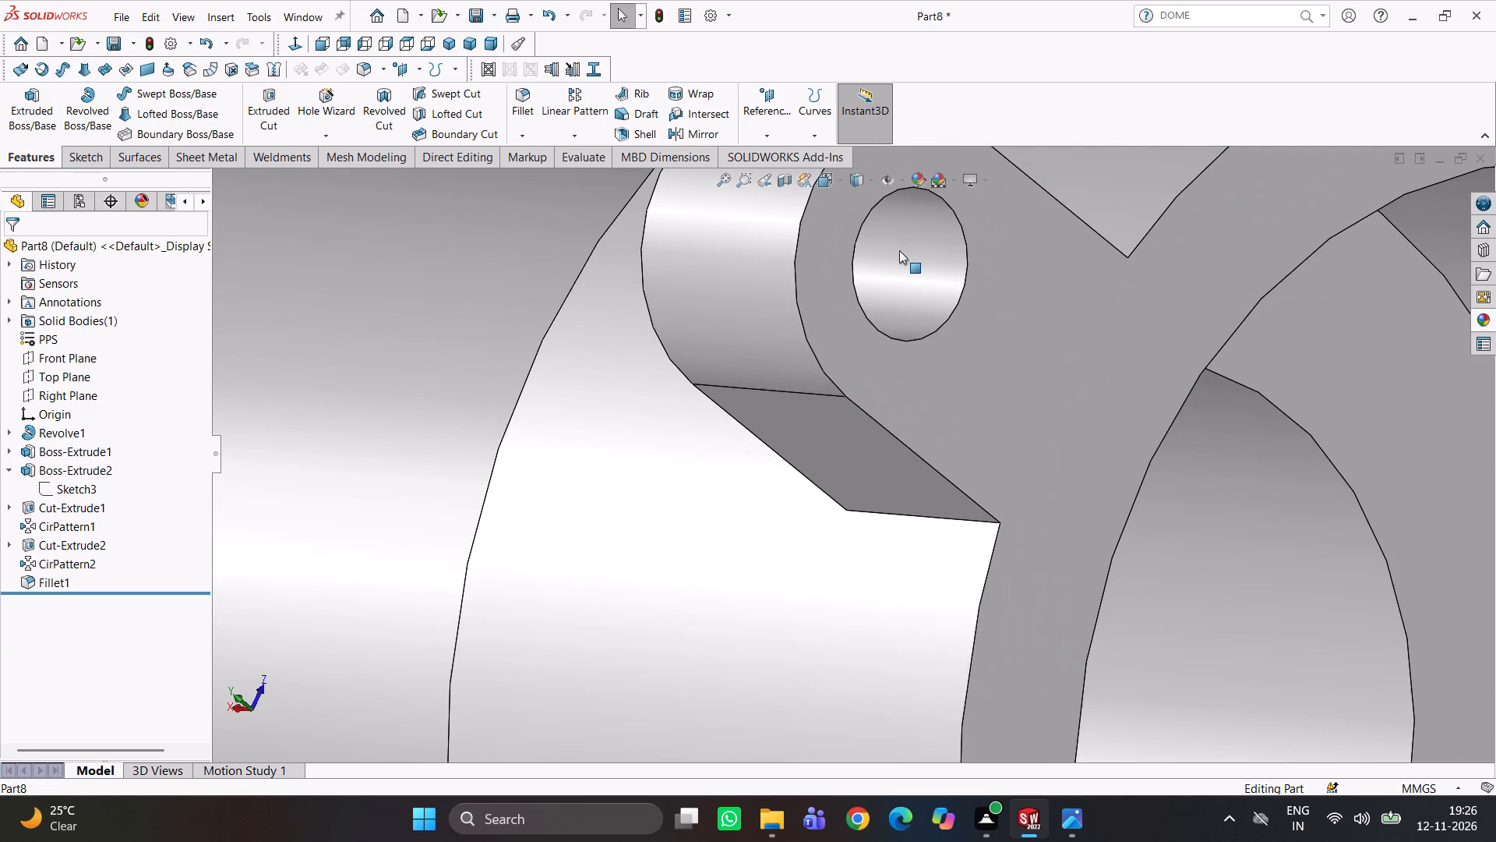
scroll(912, 338, "down", 1)
scroll(913, 327, "up", 5)
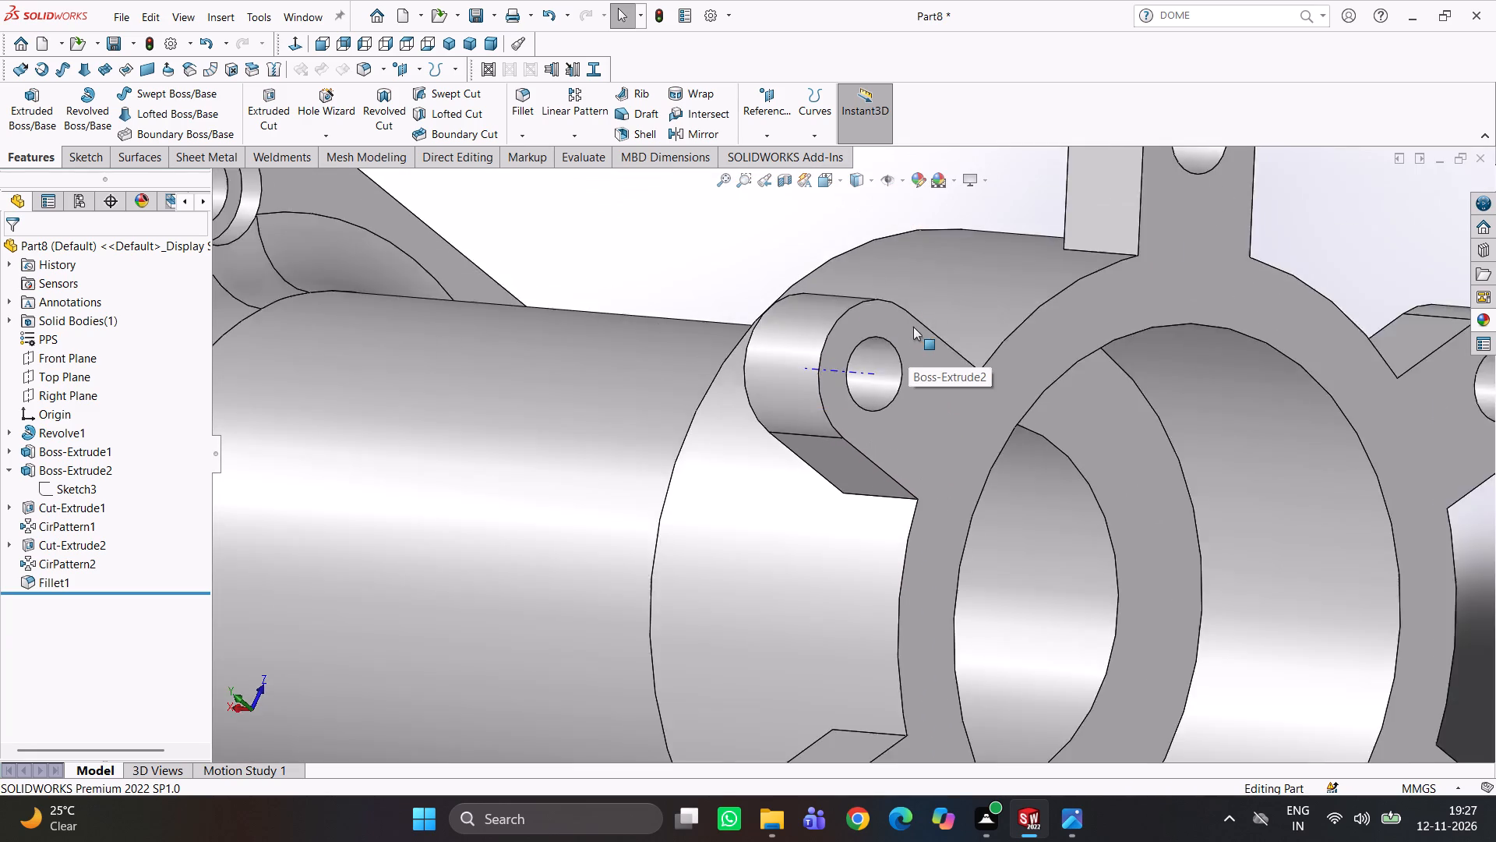
scroll(913, 327, "up", 4)
middle_click_drag(913, 327, 931, 321)
scroll(930, 351, "down", 3)
scroll(932, 373, "up", 6)
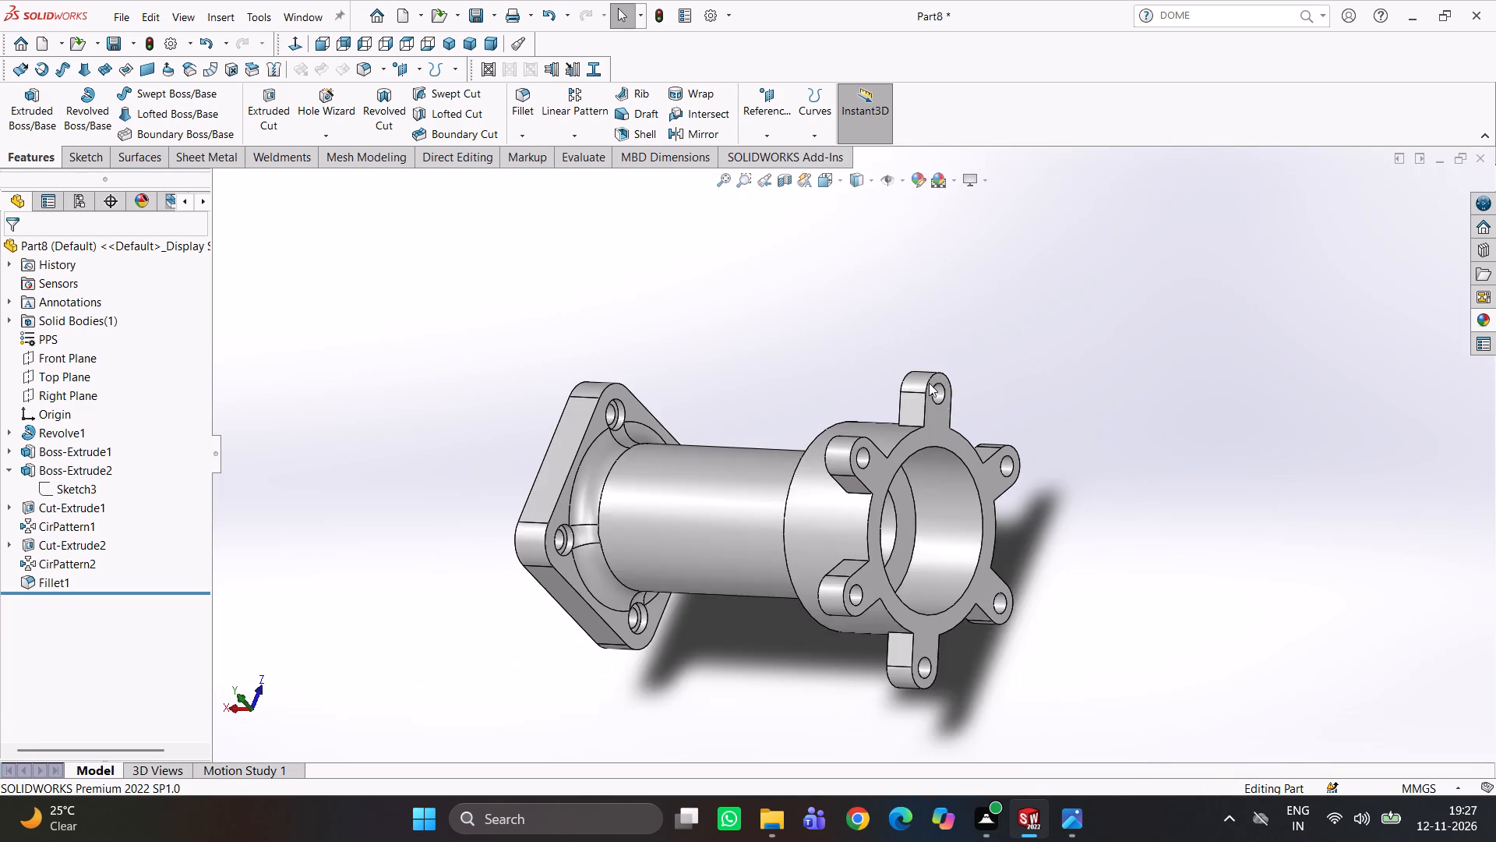
scroll(915, 446, "down", 2)
middle_click_drag(892, 452, 919, 422)
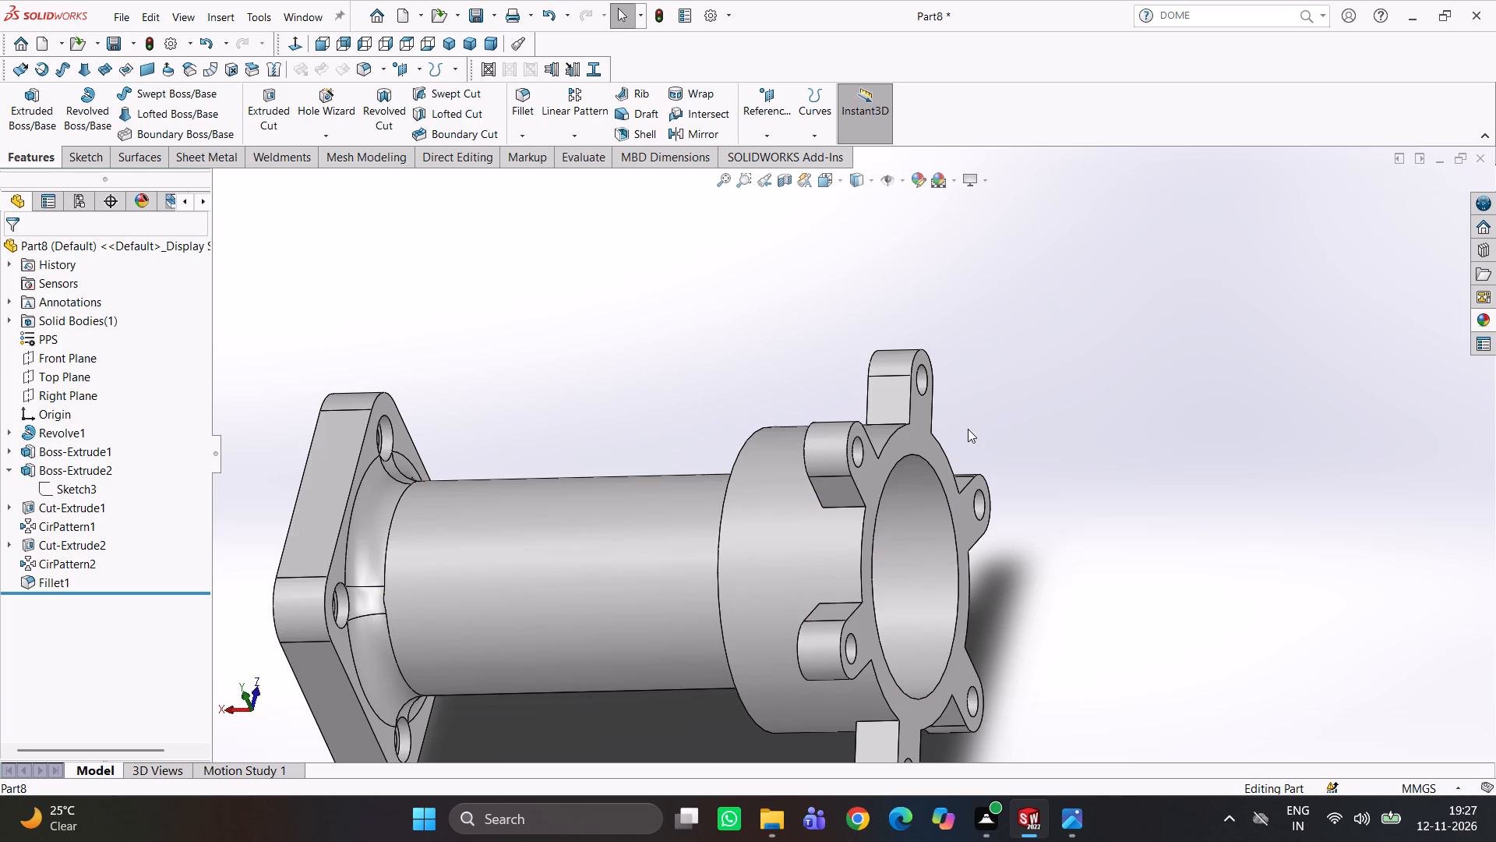
Chamfer the round flange's bore mouth, the inner bore edge at the counterbore floor and the hub's tube-side outer rim 1 mm at 45°.
scroll(999, 440, "up", 3)
middle_click_drag(793, 616, 614, 526)
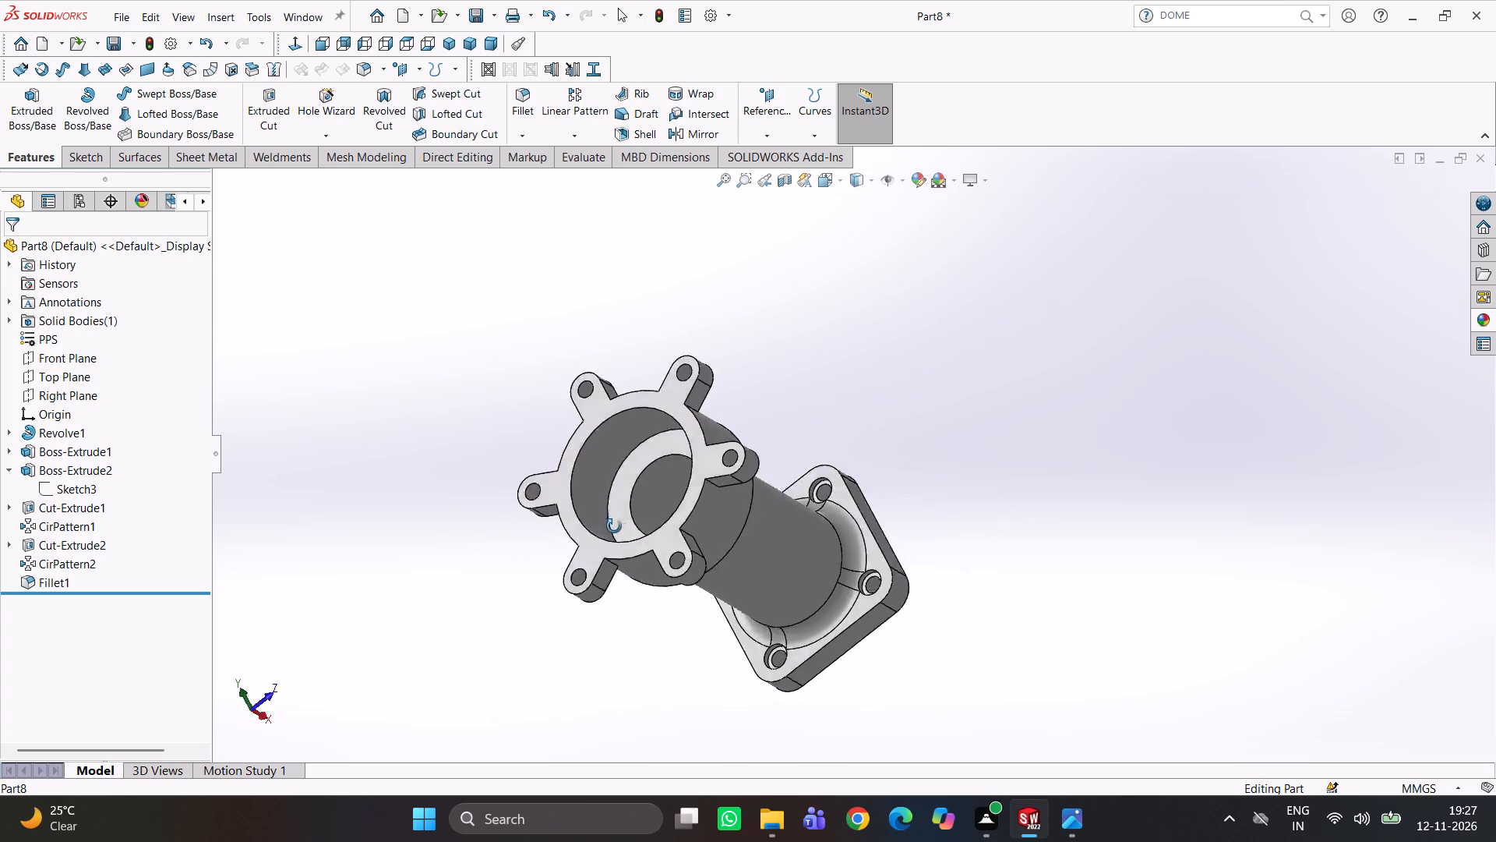
middle_click_drag(614, 526, 644, 561)
left_click(517, 133)
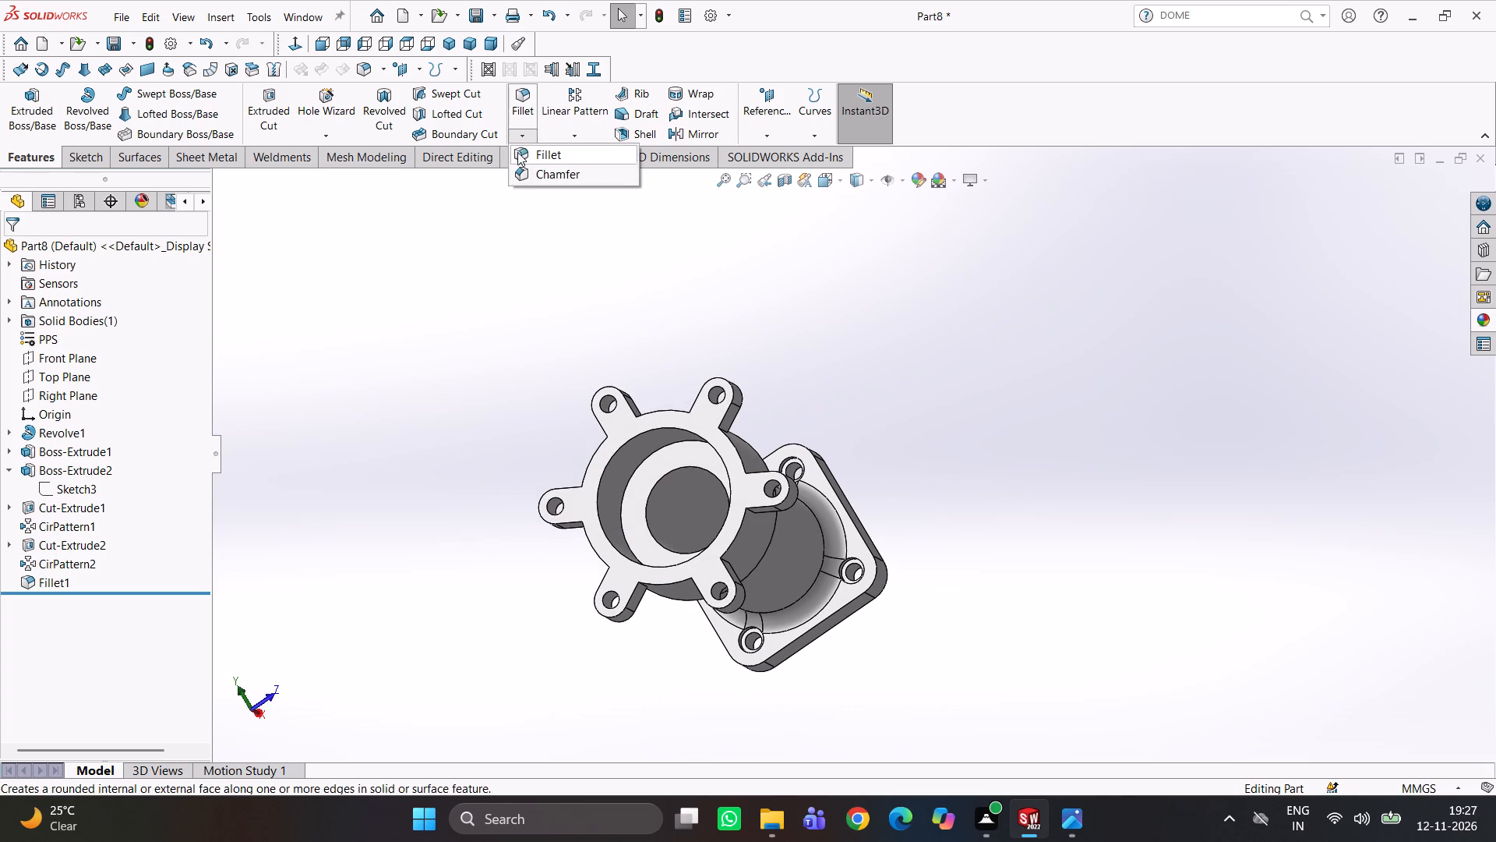
left_click(531, 179)
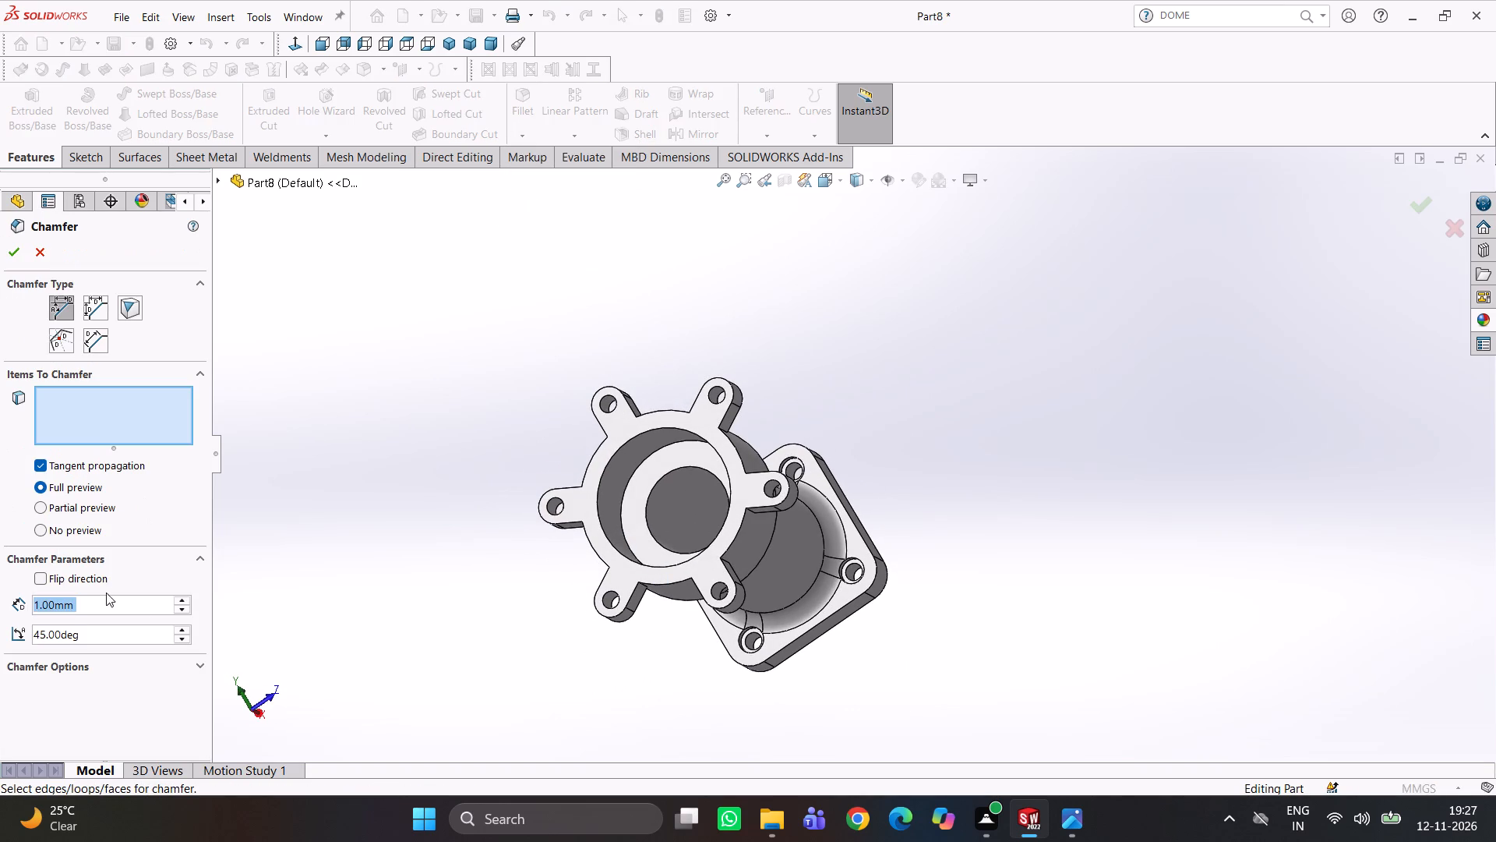
scroll(556, 516, "down", 3)
middle_click_drag(796, 337, 823, 264)
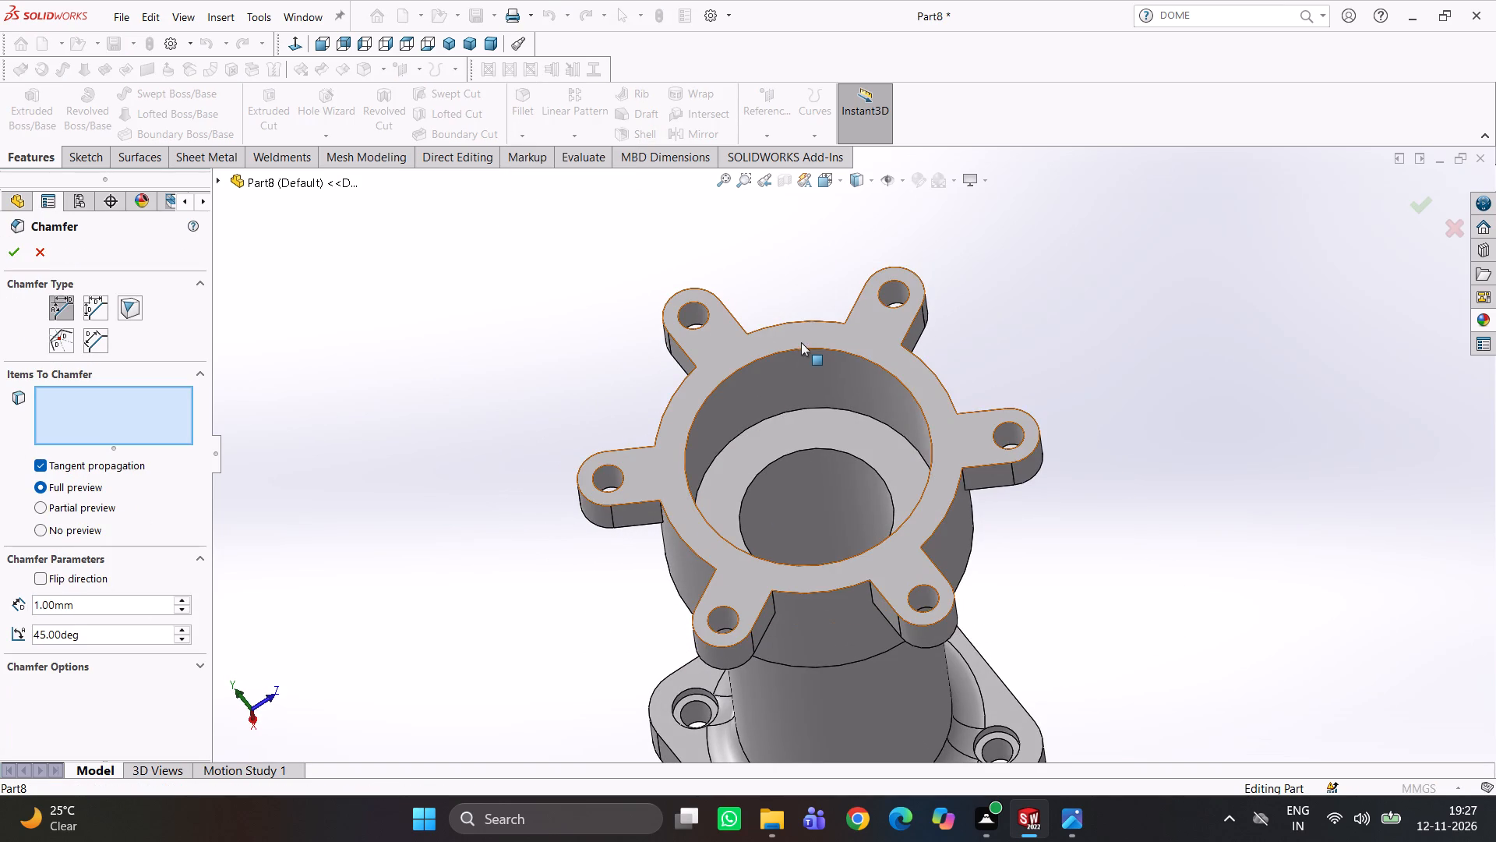
left_click(803, 350)
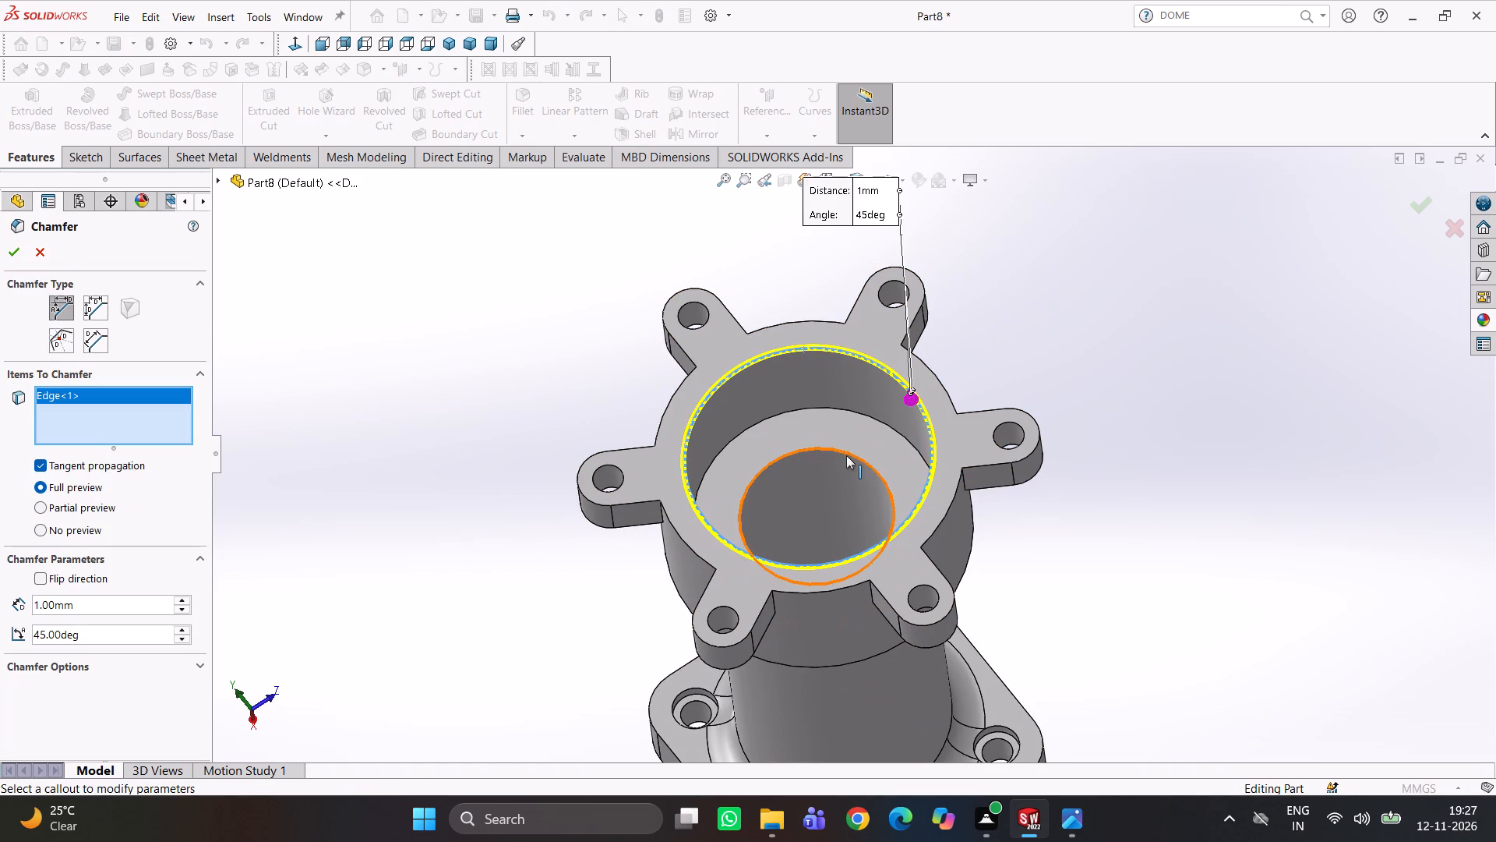
left_click(846, 453)
middle_click_drag(1108, 402, 1006, 280)
scroll(1180, 378, "up", 3)
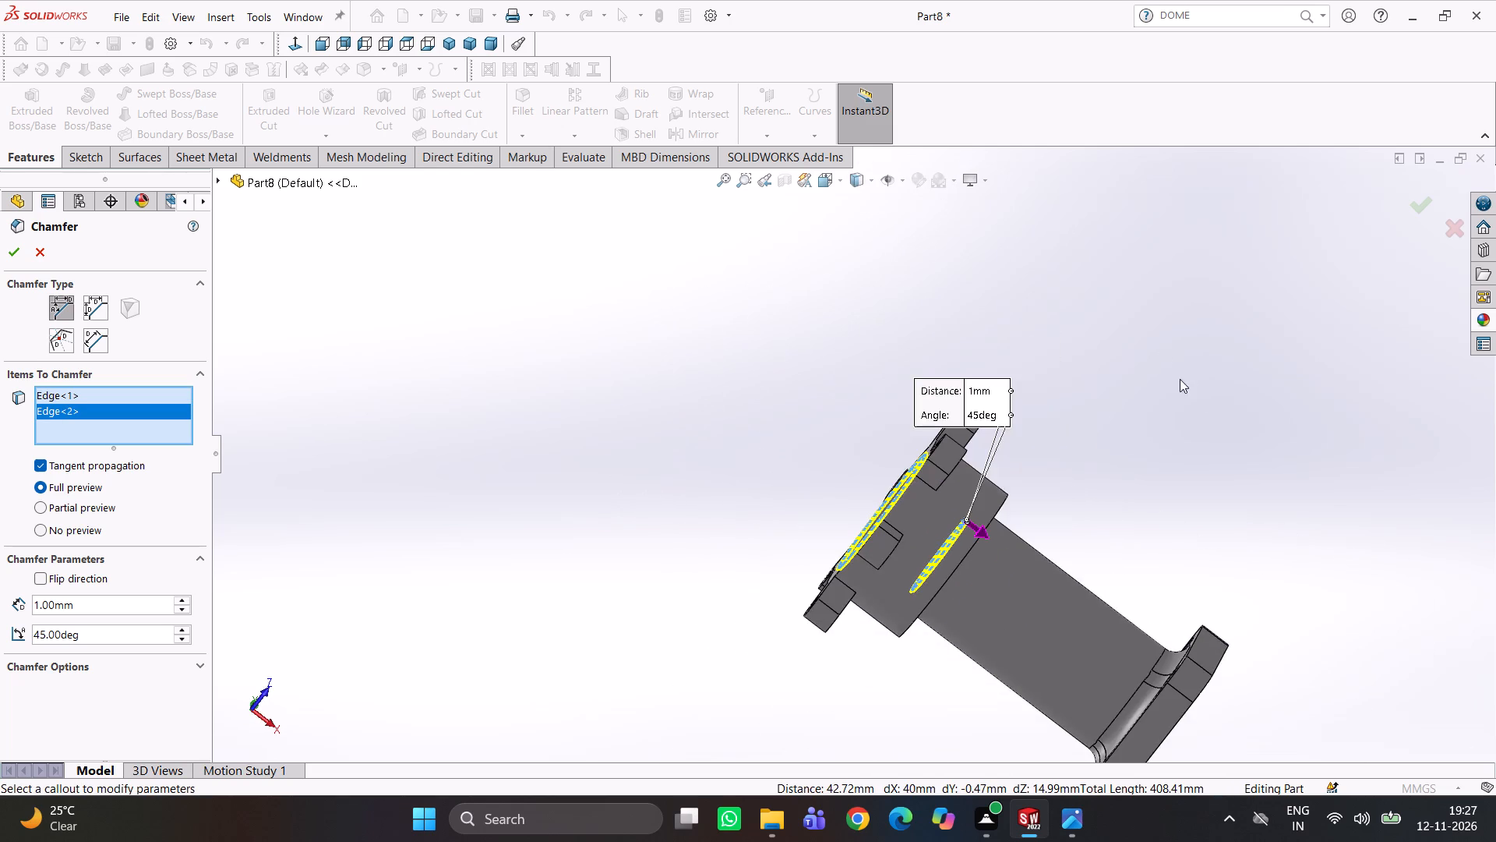
scroll(1054, 514, "down", 2)
middle_click_drag(1011, 504, 964, 409)
scroll(941, 490, "down", 4)
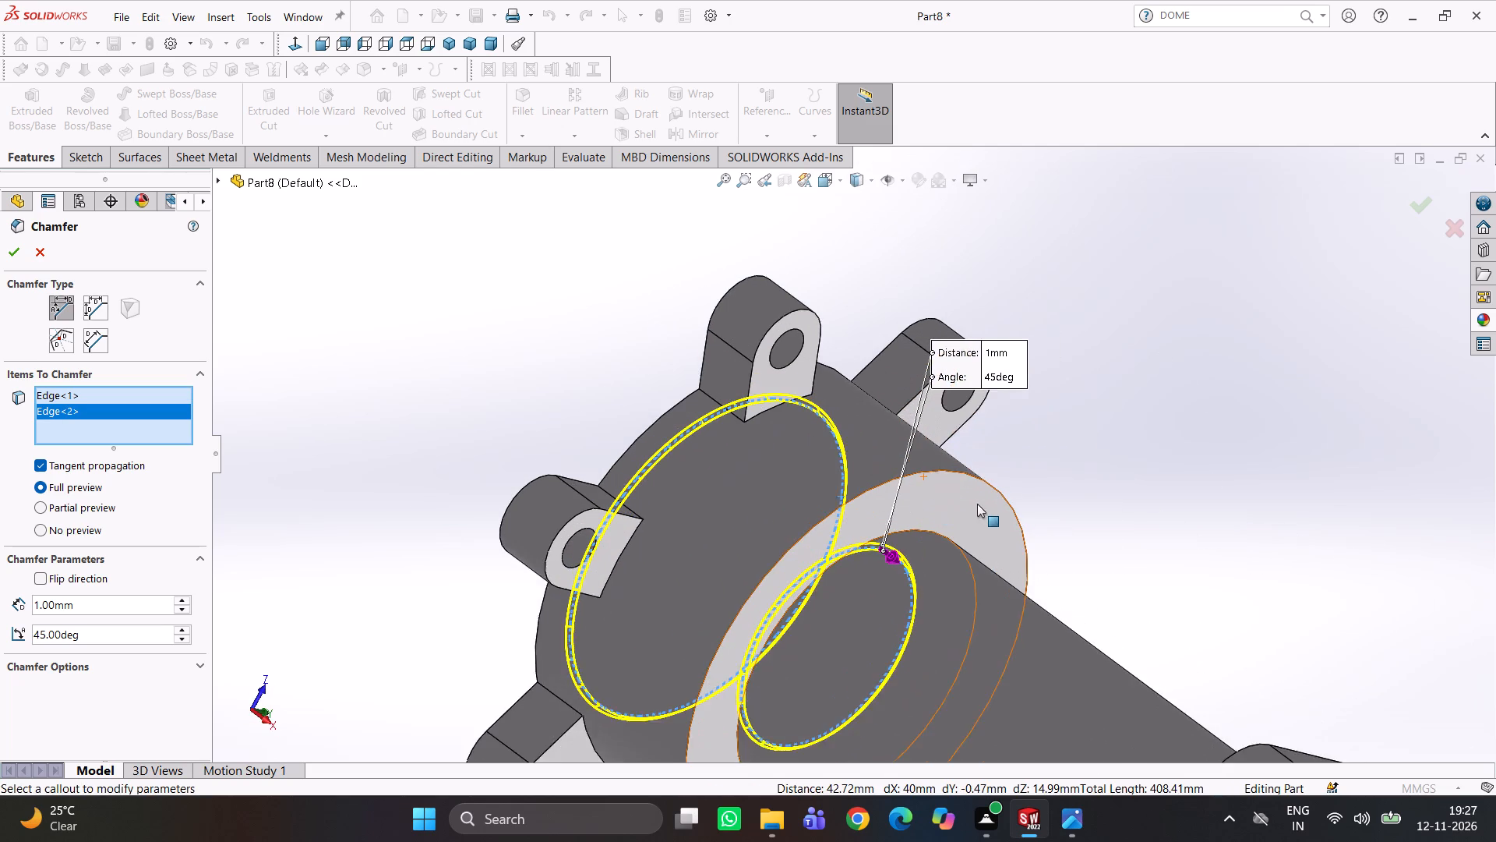
left_click(979, 472)
scroll(1100, 519, "up", 3)
middle_click_drag(1145, 545, 1148, 470)
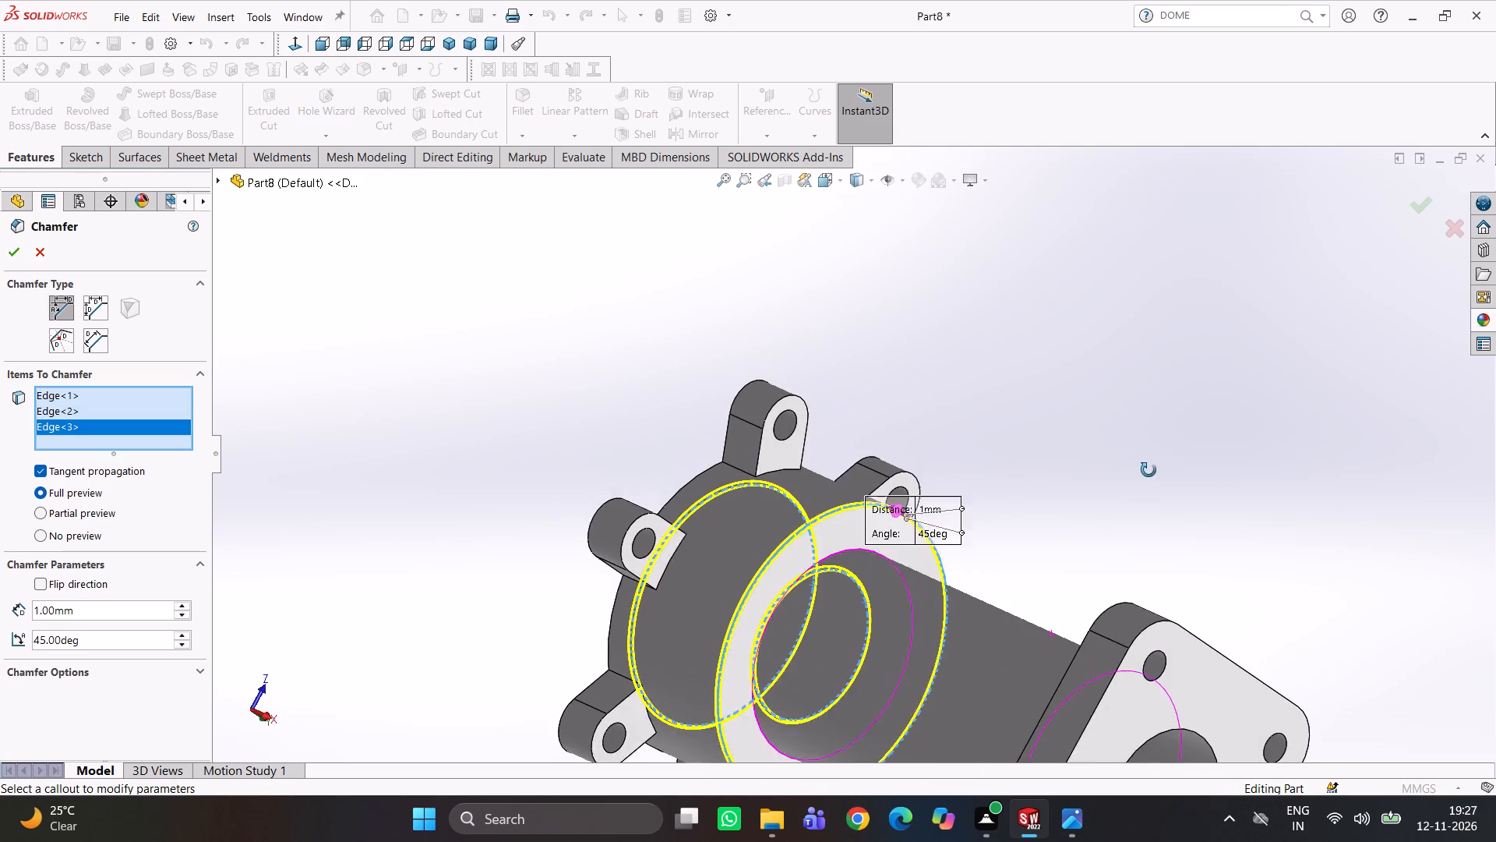
middle_click_drag(1148, 470, 1148, 469)
middle_click_drag(1161, 500, 1196, 547)
scroll(1058, 525, "up", 3)
middle_click_drag(1011, 465, 1152, 495)
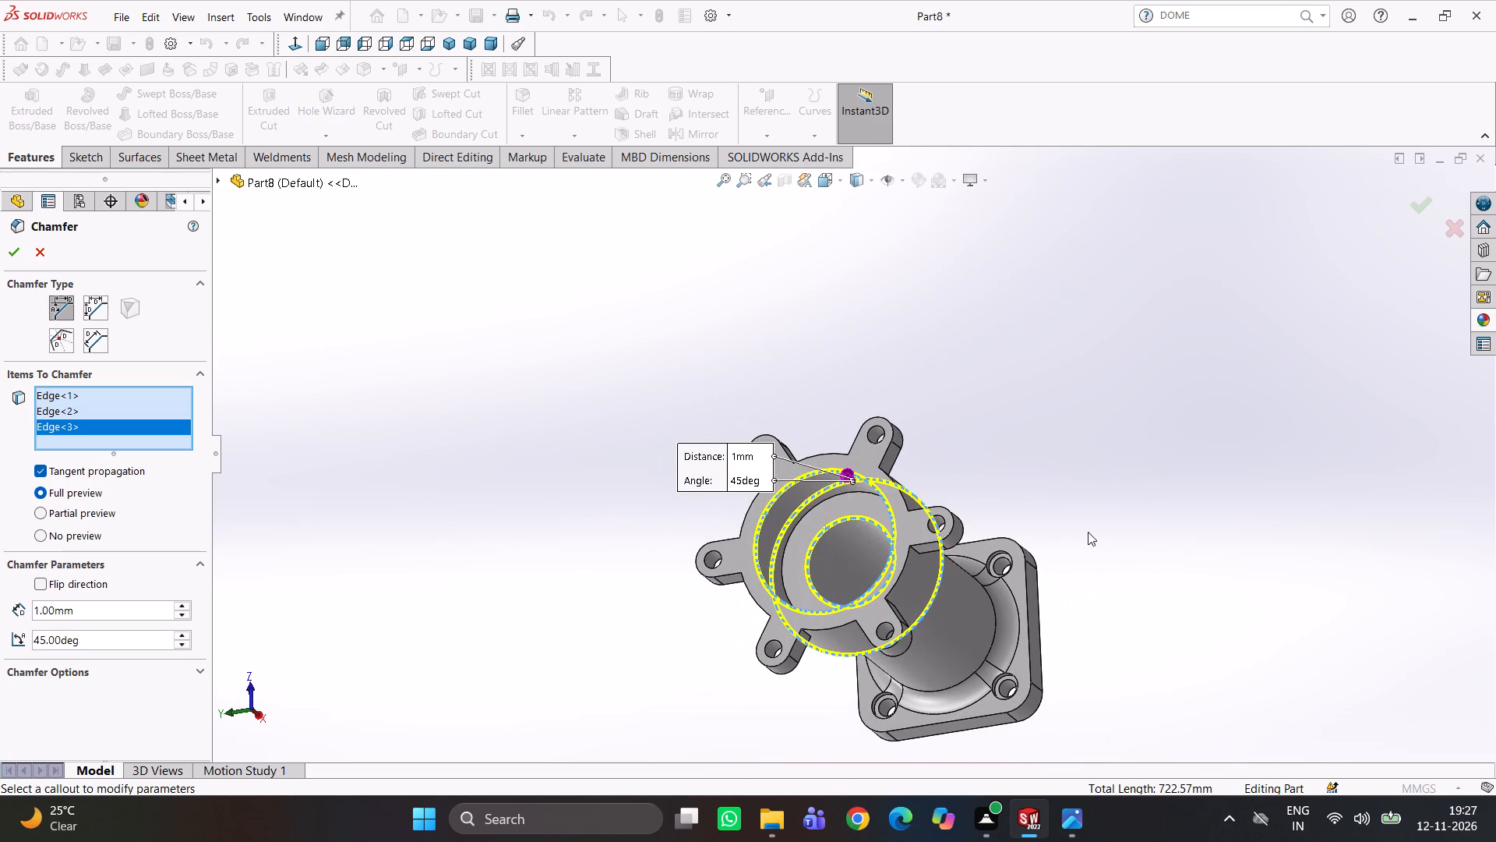
left_click(10, 251)
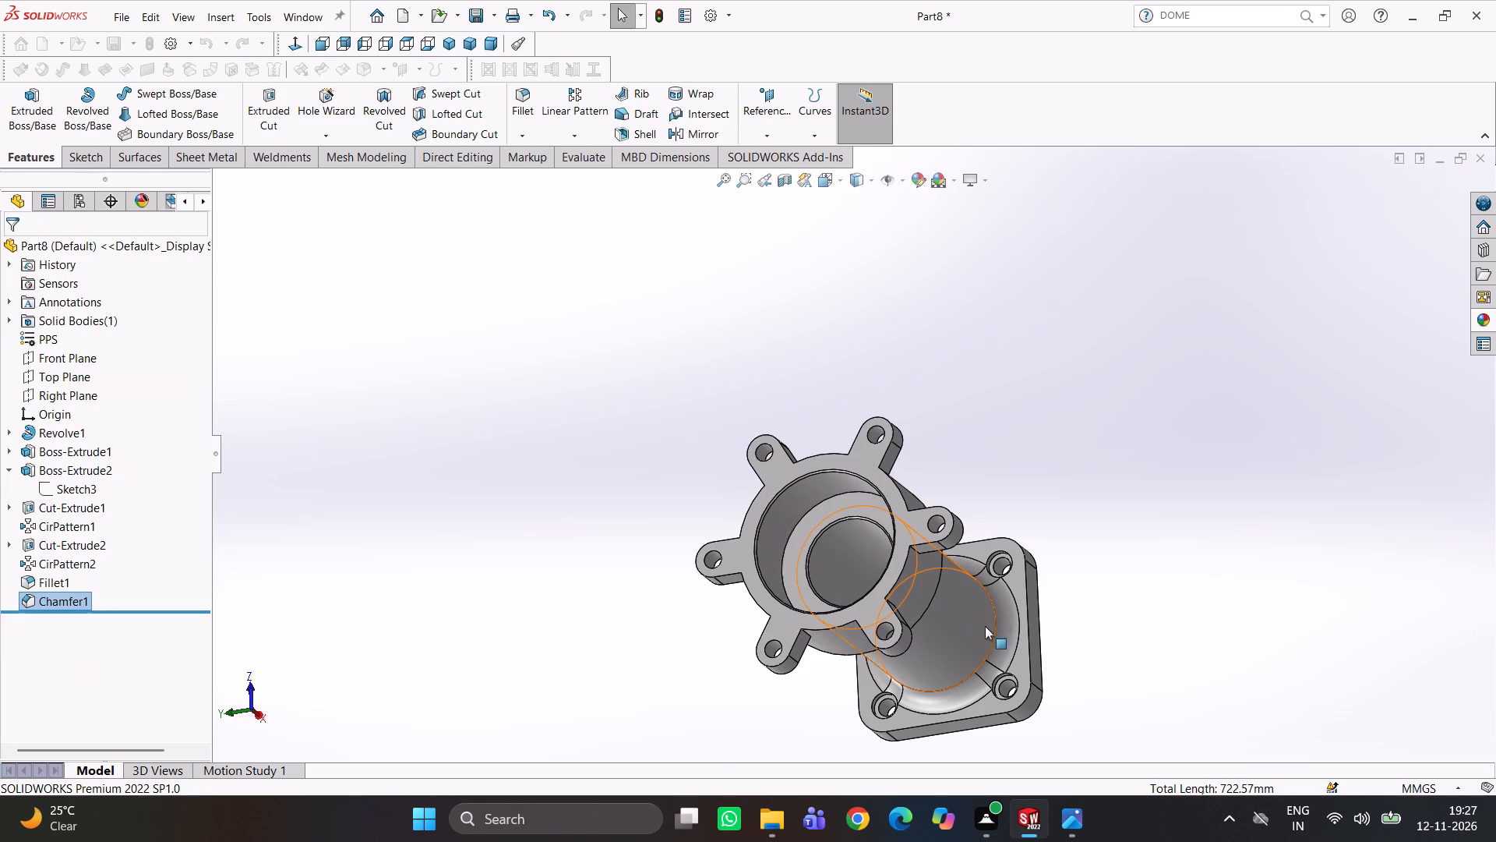
Chamfer the internal corner edge around the counterbore floor inside the round flange 1 mm at 45°.
middle_click_drag(1009, 624, 1087, 566)
scroll(1013, 548, "down", 3)
middle_click_drag(1005, 542, 983, 603)
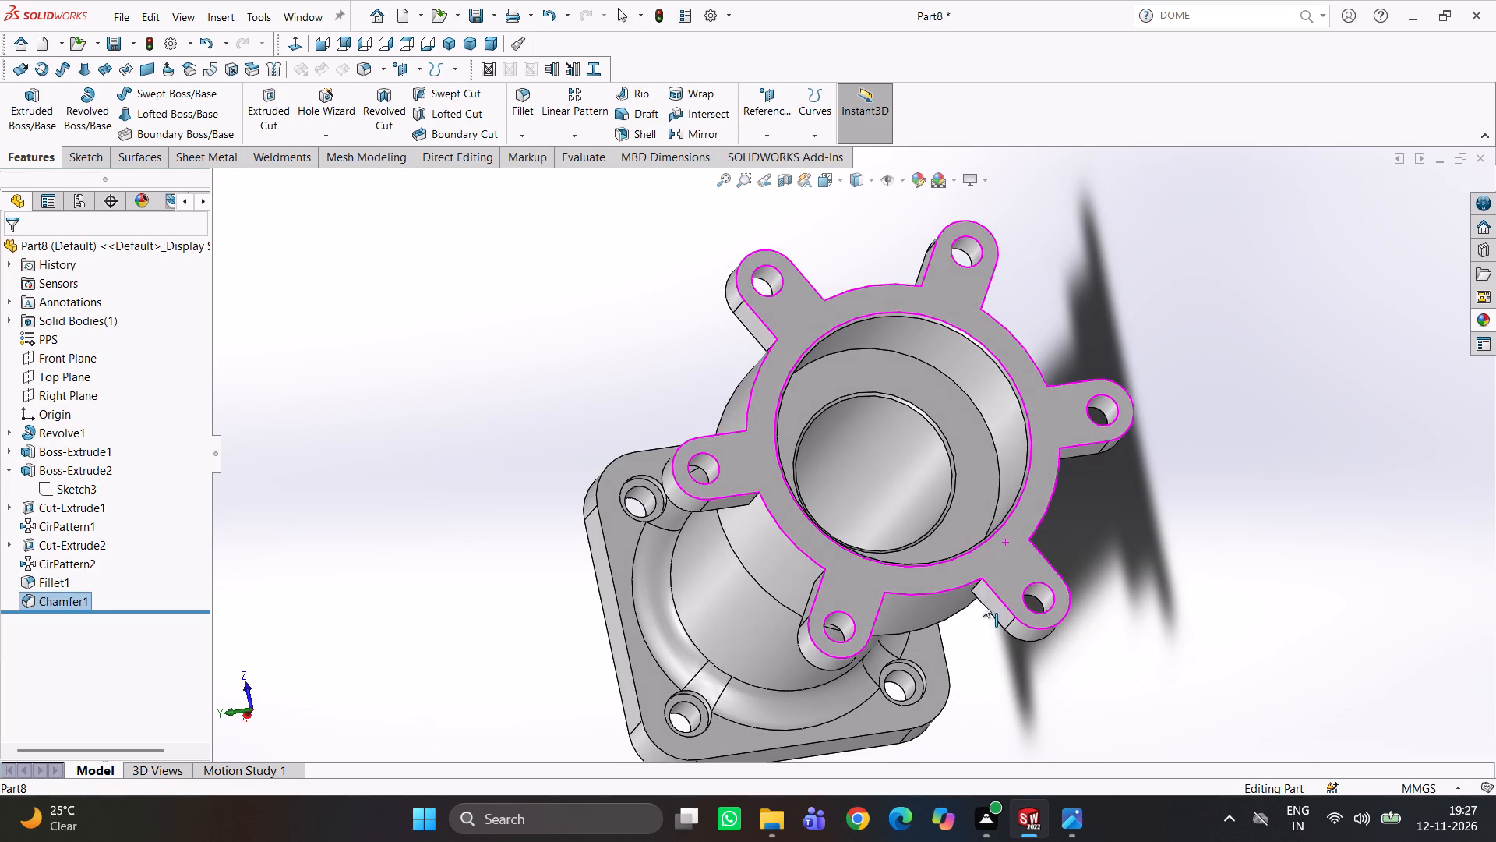
middle_click_drag(983, 603, 983, 602)
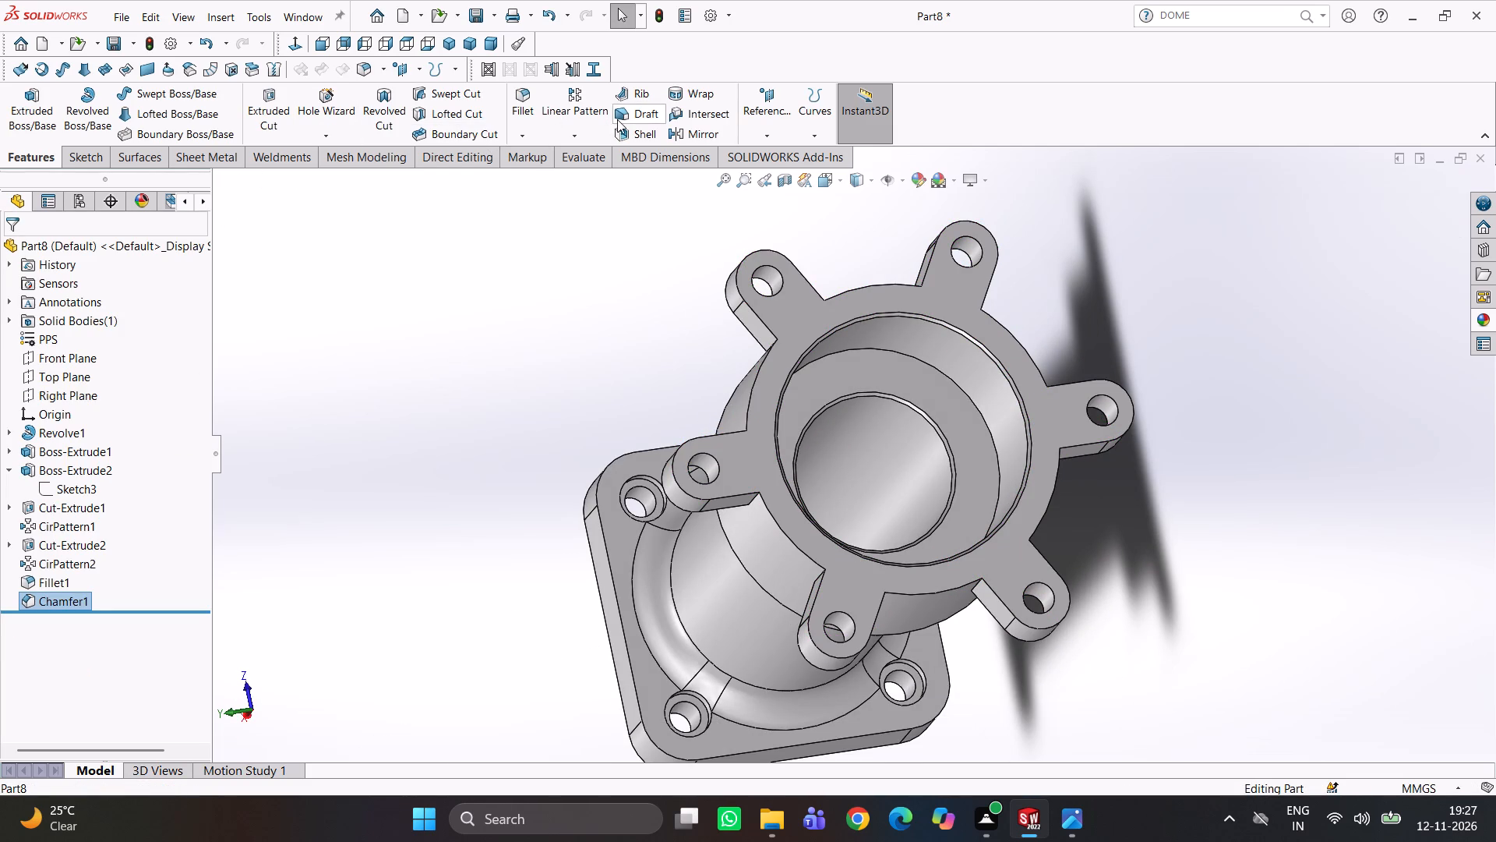
left_click(533, 136)
left_click(540, 172)
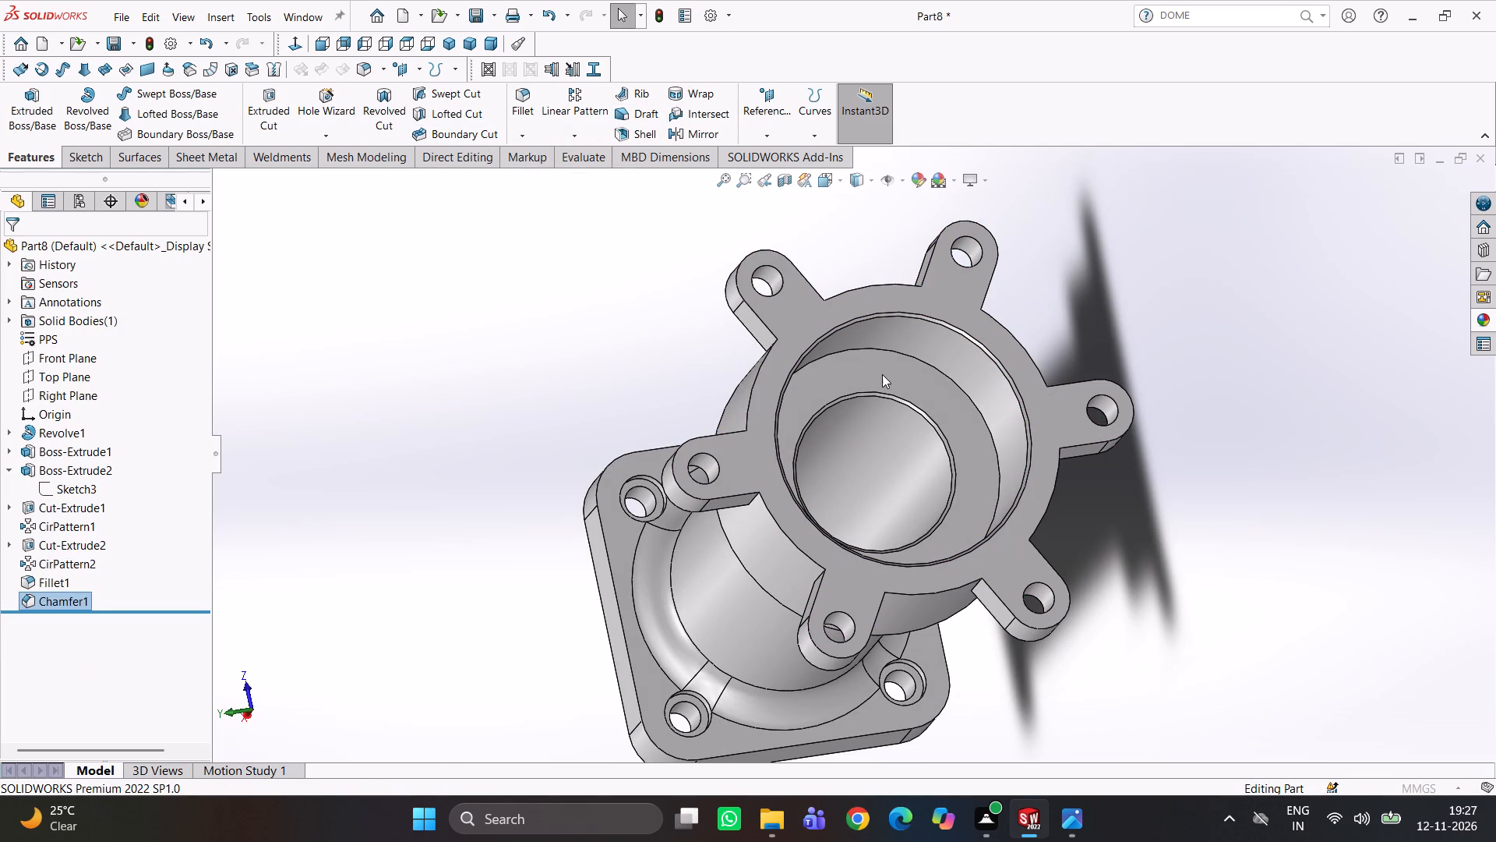
scroll(885, 374, "down", 4)
left_click(935, 349)
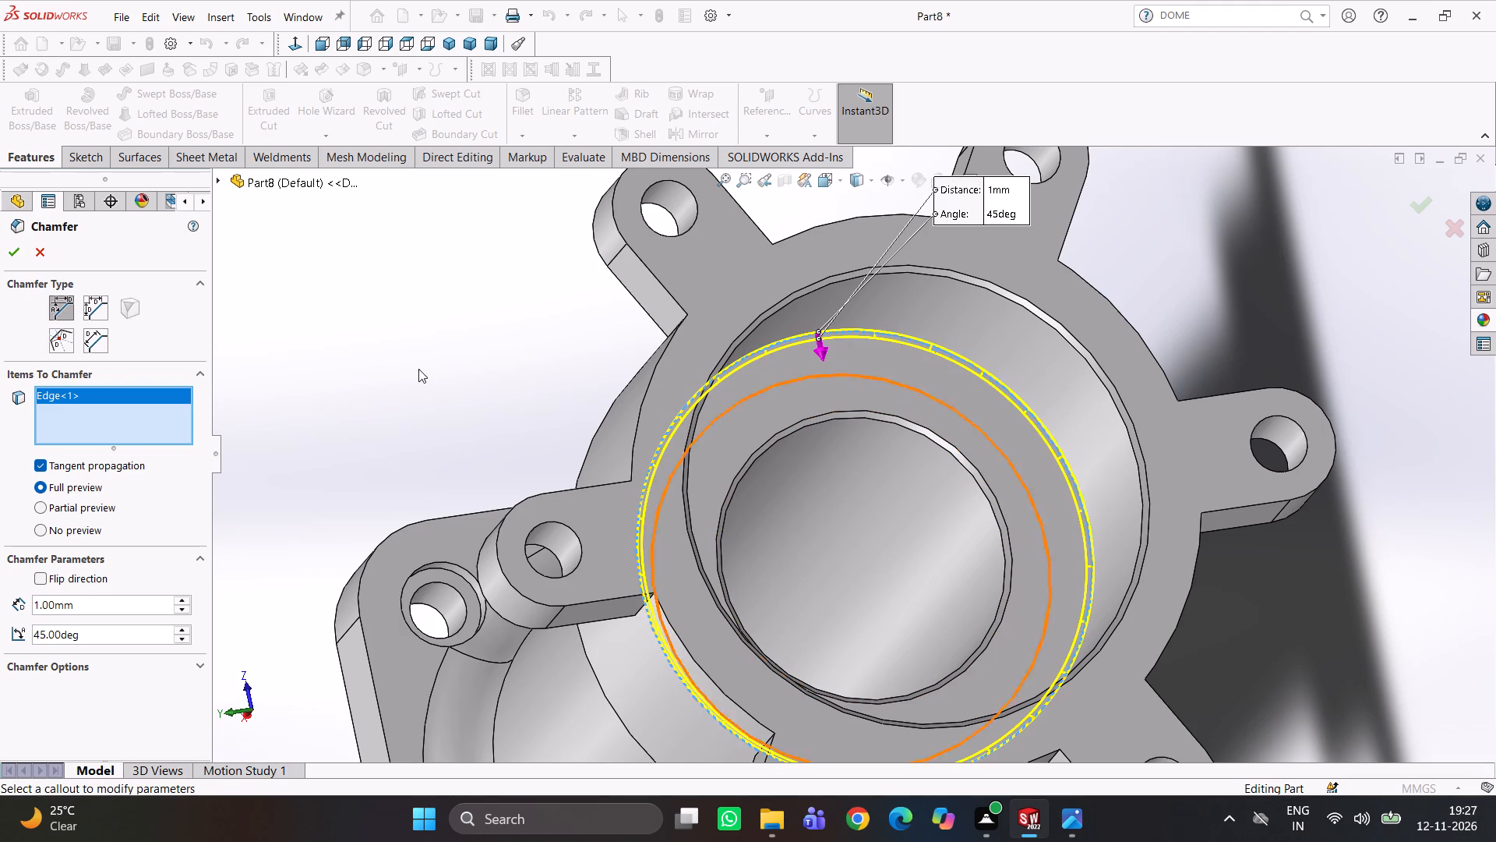
left_click(8, 246)
Fillet the edge where the tube meets the underside of the round flange's hub with a symmetric 10 mm radius.
scroll(913, 477, "up", 1)
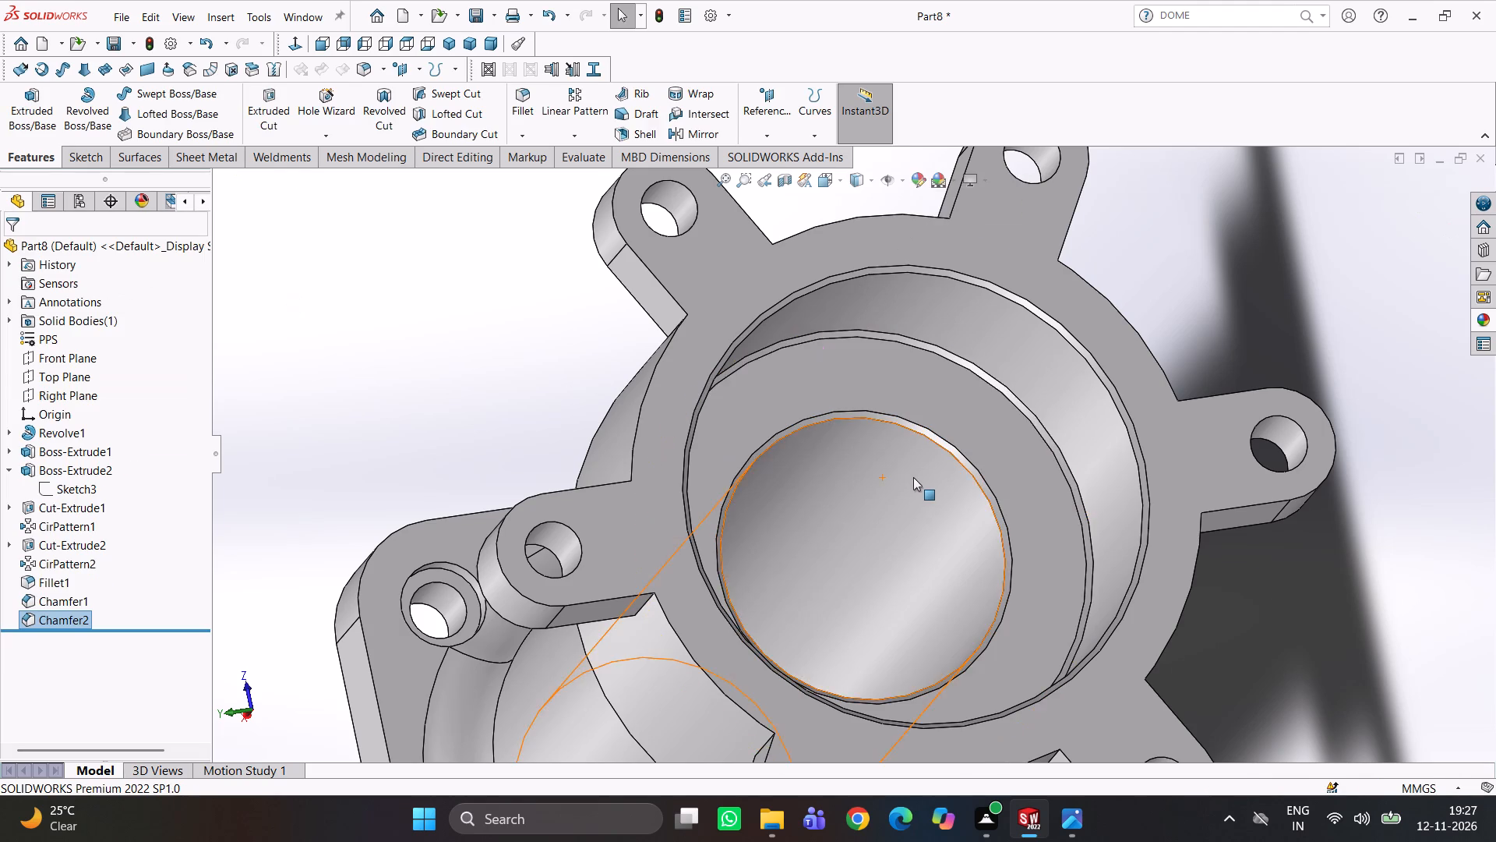
middle_click_drag(913, 477, 879, 358)
scroll(862, 358, "up", 3)
middle_click_drag(912, 358, 854, 272)
scroll(829, 328, "down", 3)
scroll(869, 490, "down", 4)
middle_click_drag(878, 493, 870, 563)
scroll(916, 556, "up", 4)
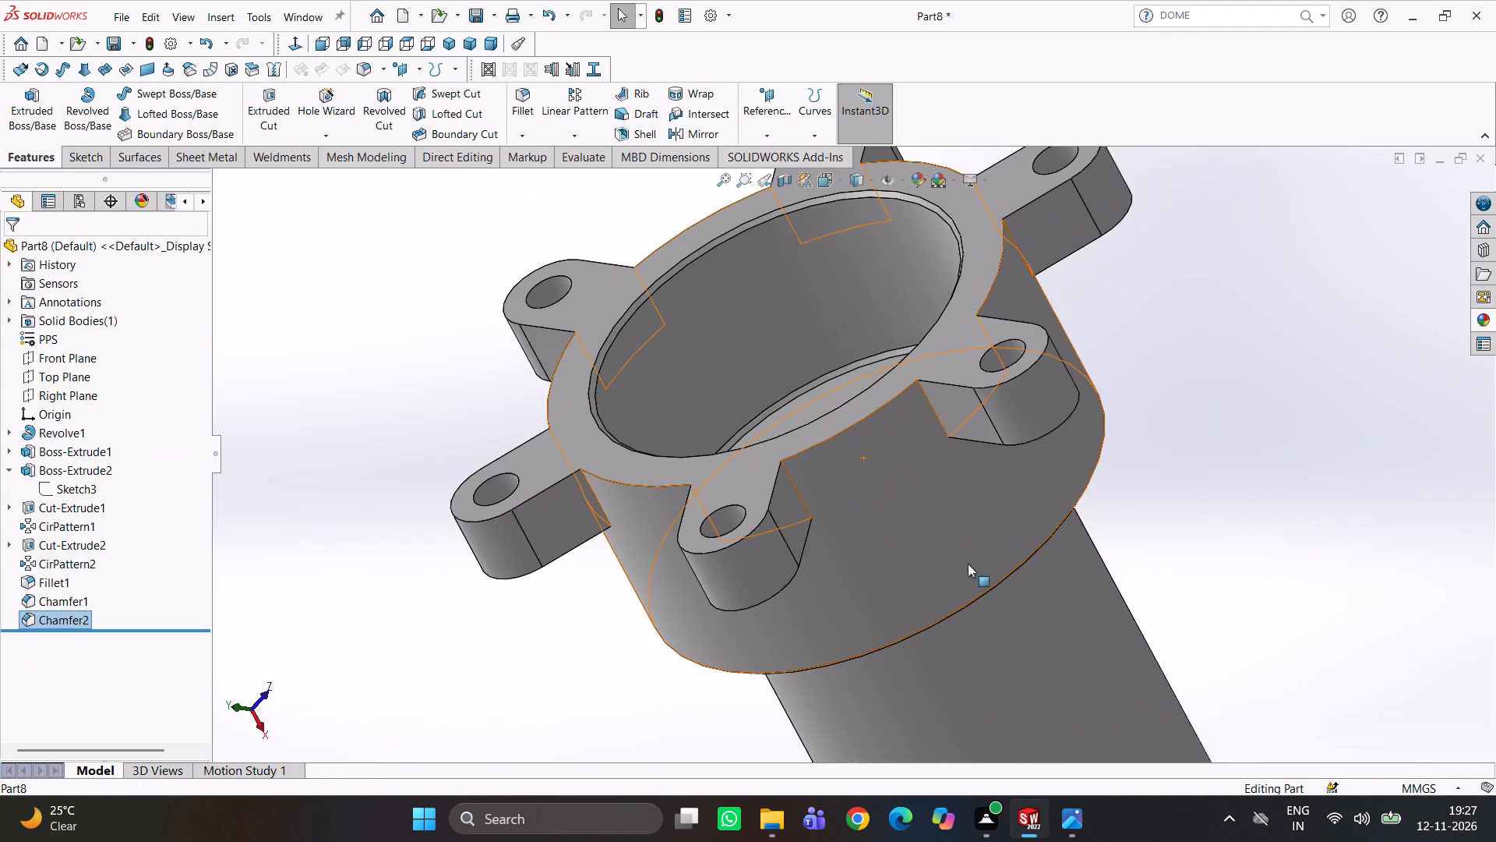
middle_click_drag(1007, 590, 942, 401)
scroll(1006, 557, "up", 2)
middle_click_drag(1018, 510, 972, 400)
scroll(1002, 483, "down", 3)
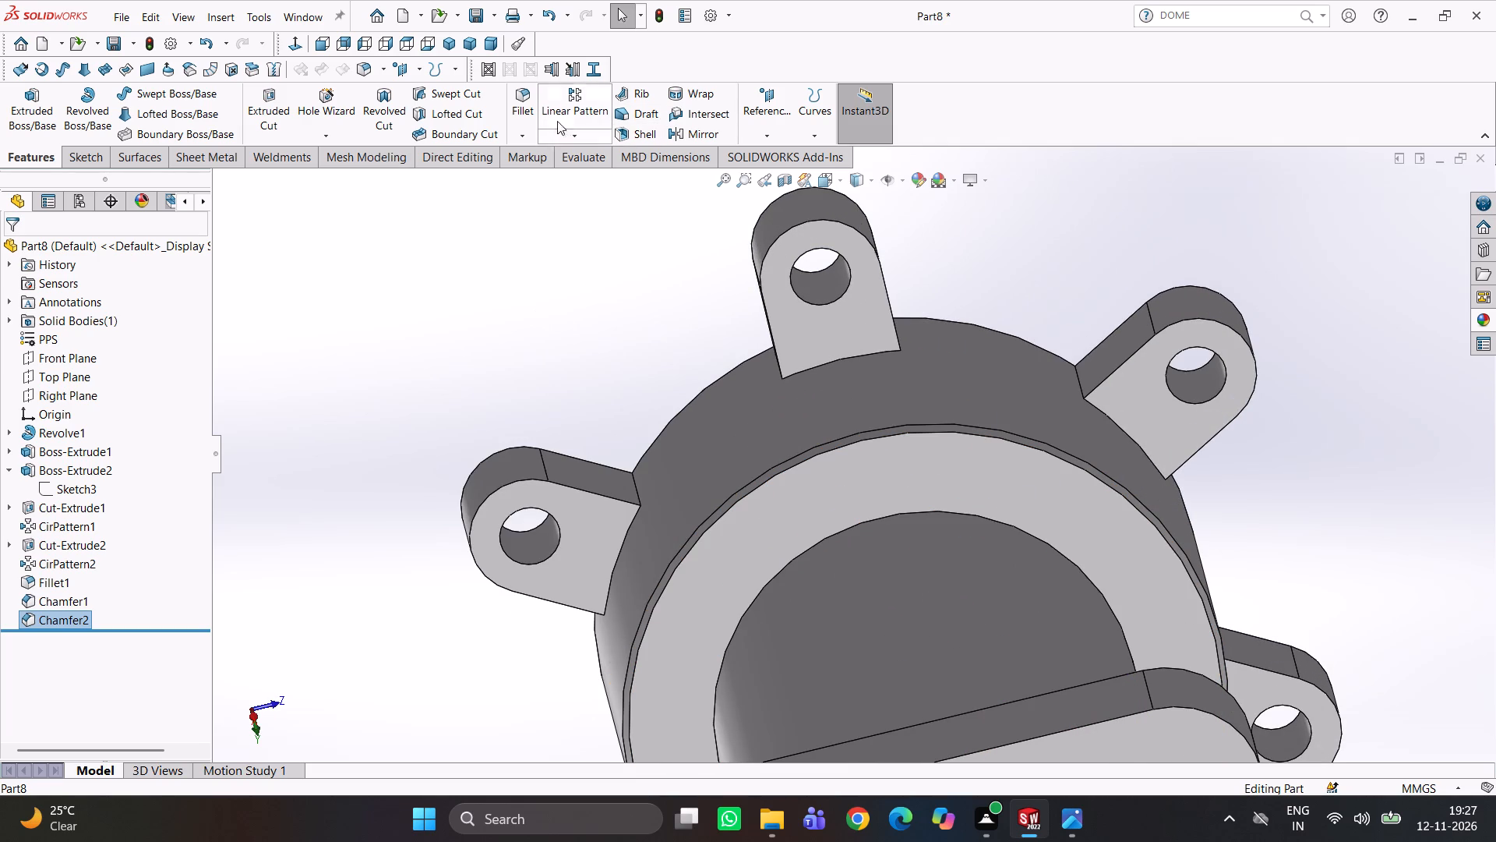
left_click(520, 104)
left_click(935, 511)
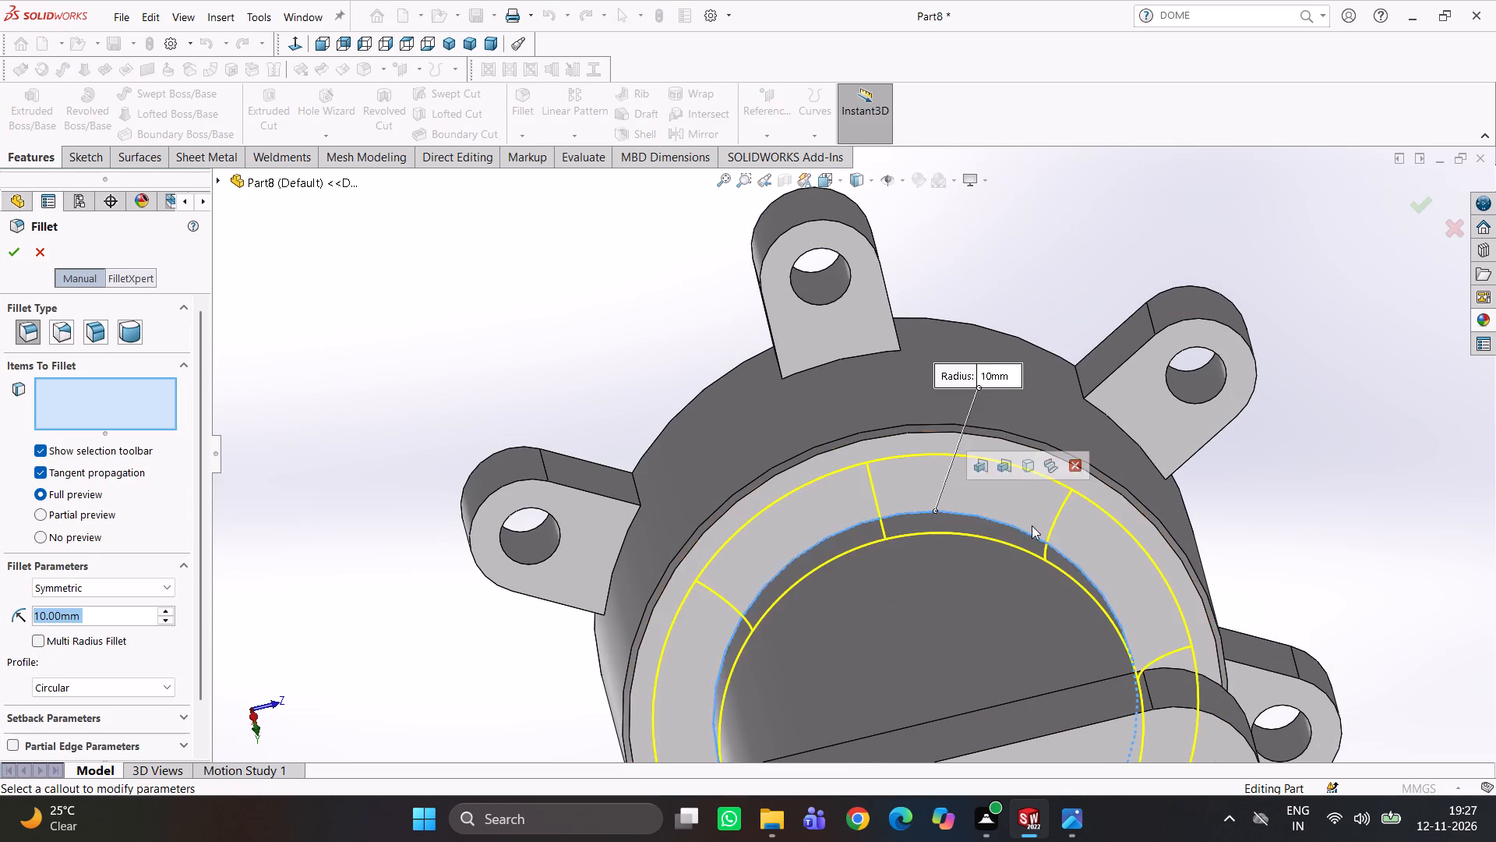
scroll(1105, 547, "up", 3)
middle_click_drag(1105, 547, 1106, 605)
scroll(1106, 606, "up", 6)
middle_click_drag(1106, 606, 1085, 780)
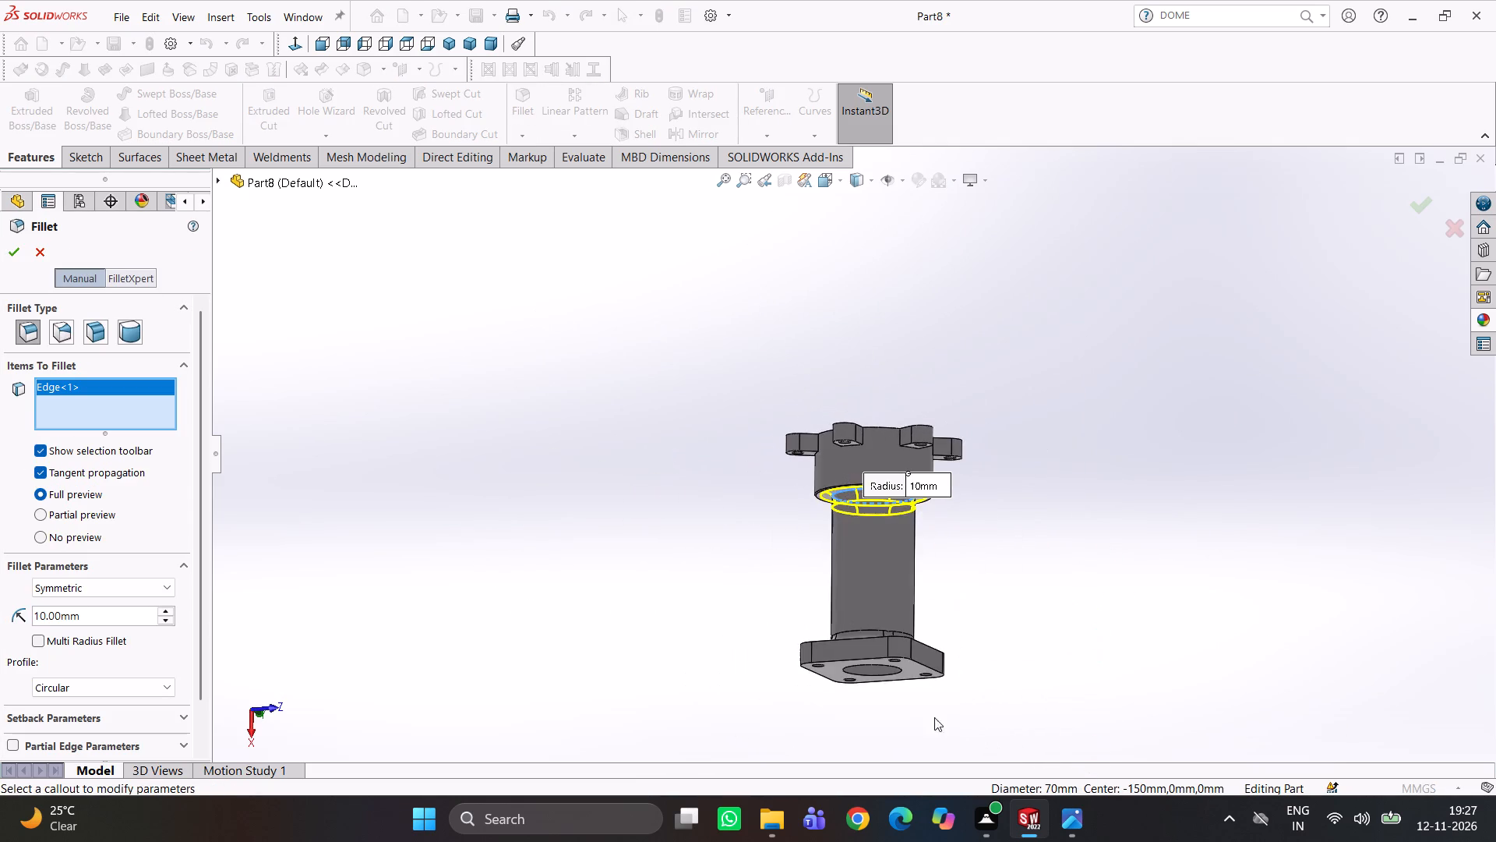
scroll(923, 669, "up", 3)
middle_click_drag(925, 644, 909, 659)
left_click(16, 246)
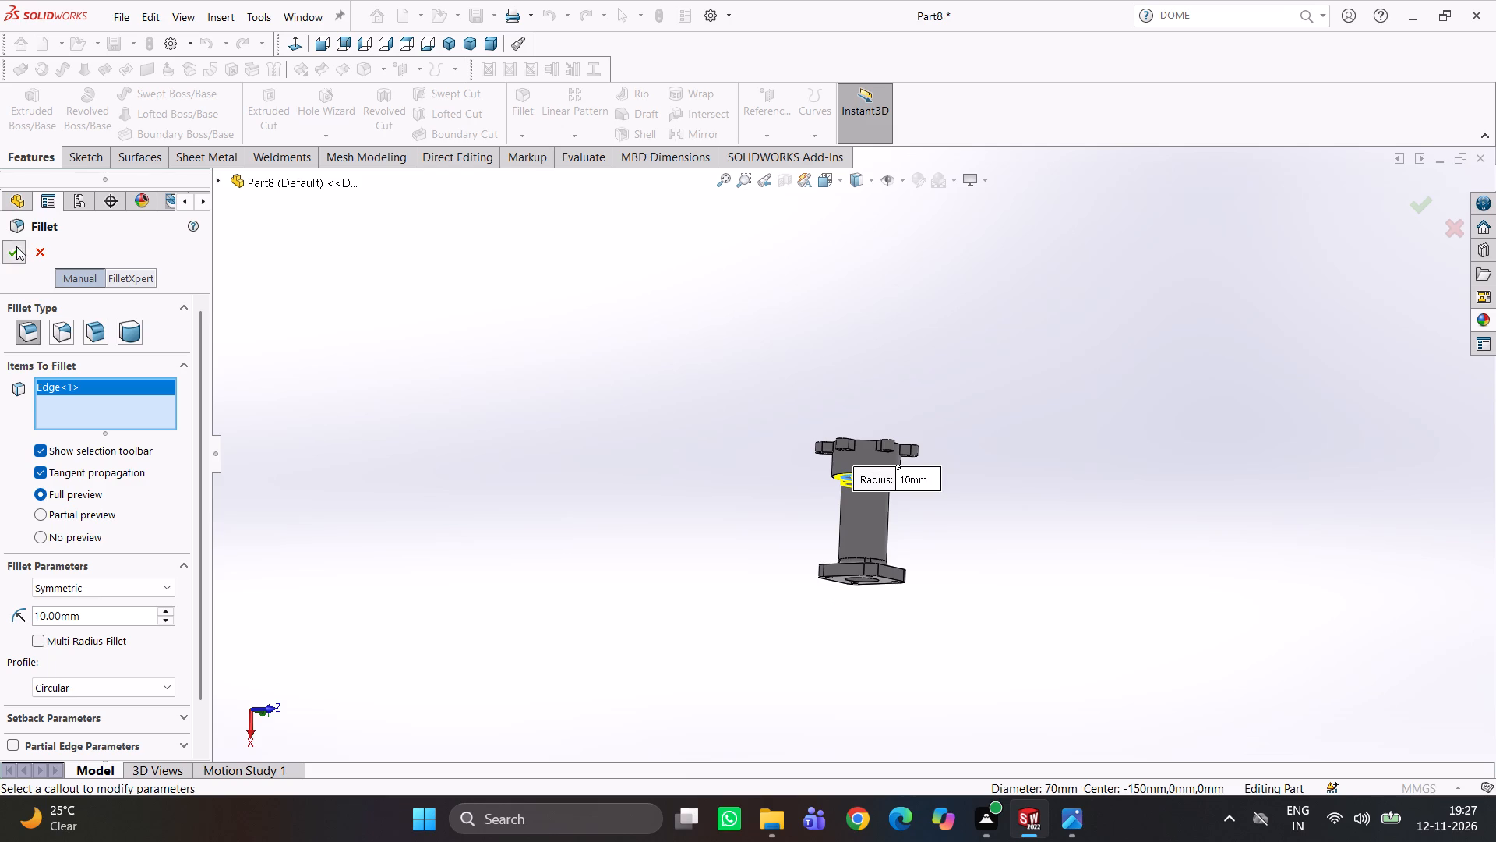
Chamfer the bore edge on the outer face of the square flange 1 mm at 45°.
scroll(777, 528, "down", 4)
middle_click_drag(946, 554, 965, 336)
scroll(898, 572, "down", 3)
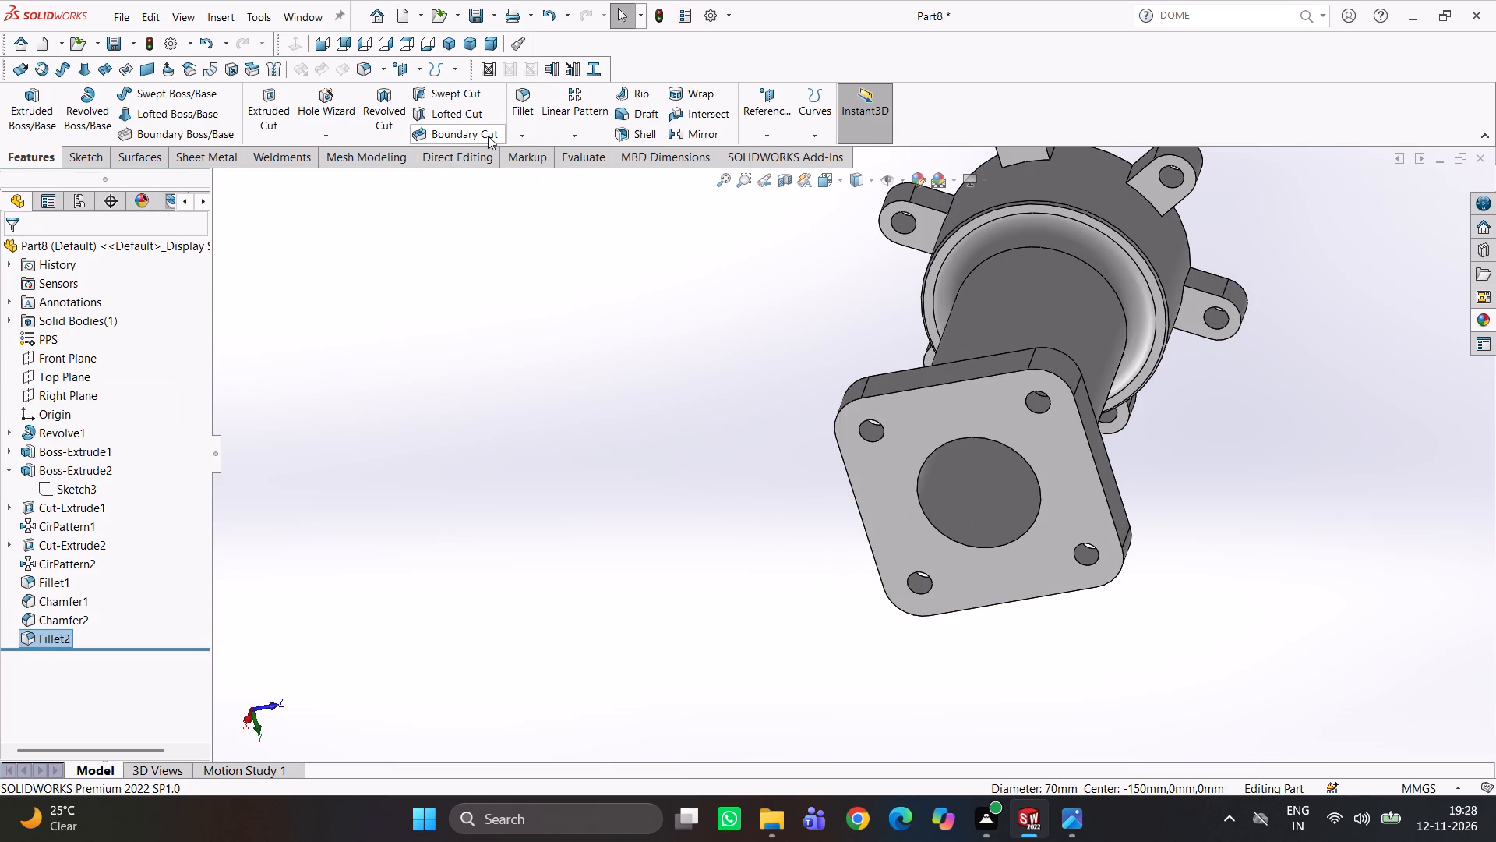
left_click(516, 133)
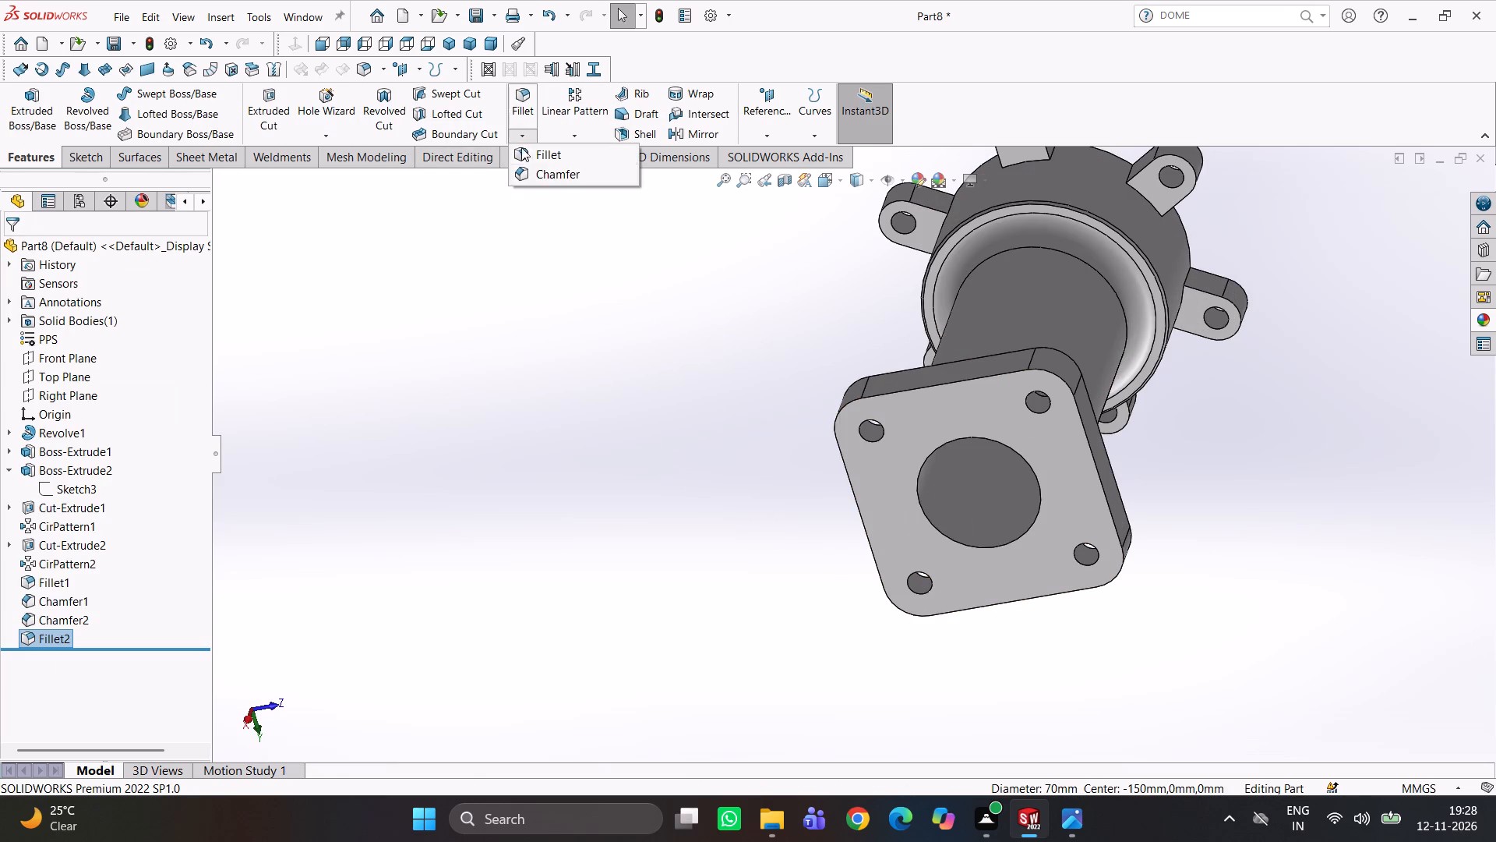
left_click(531, 174)
scroll(1011, 461, "down", 4)
middle_click_drag(1010, 452, 982, 284)
left_click(923, 420)
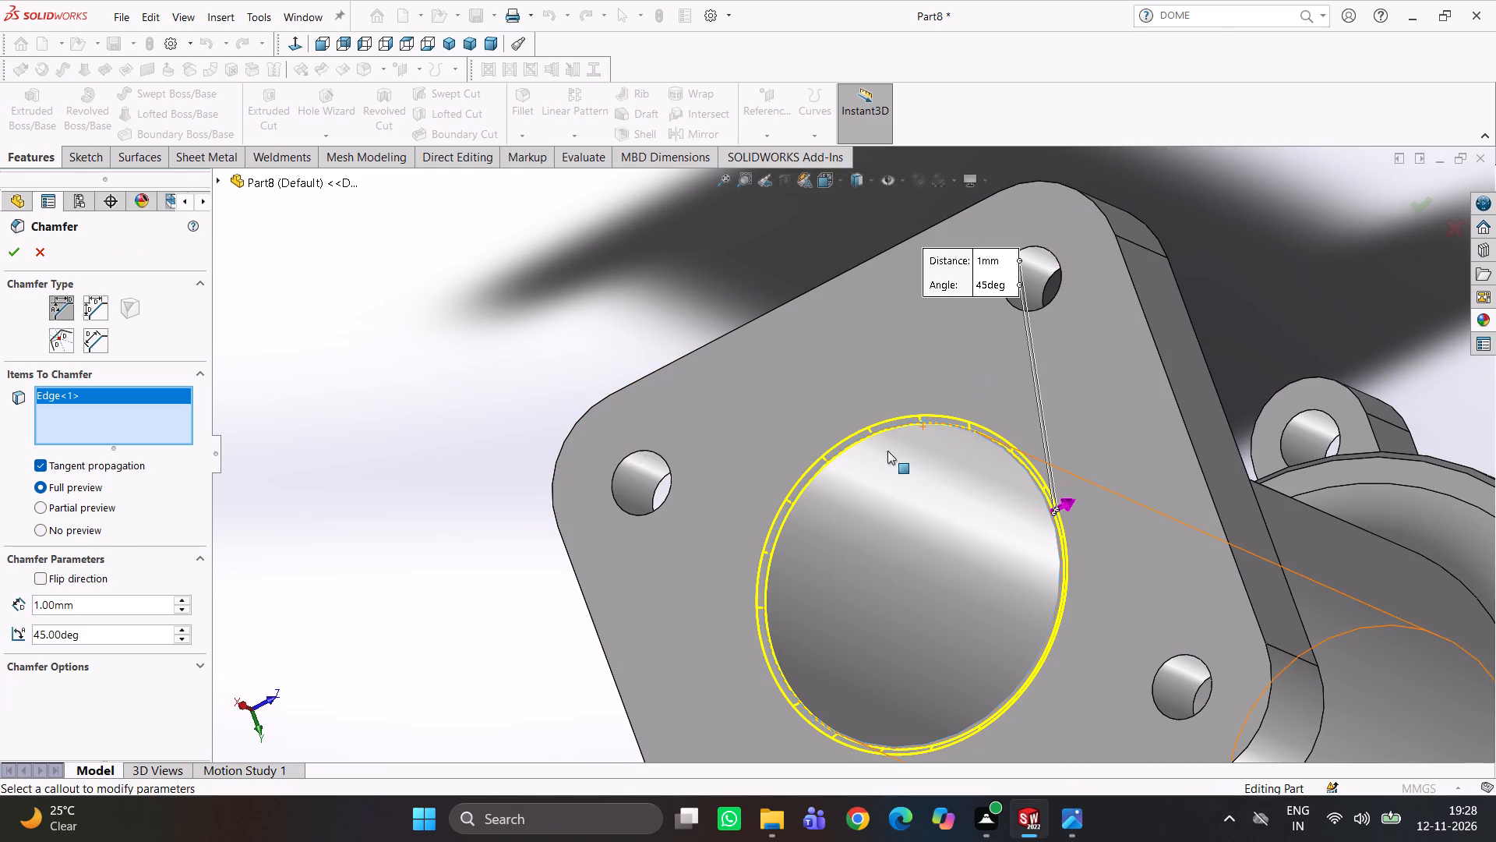
left_click(16, 239)
left_click(16, 243)
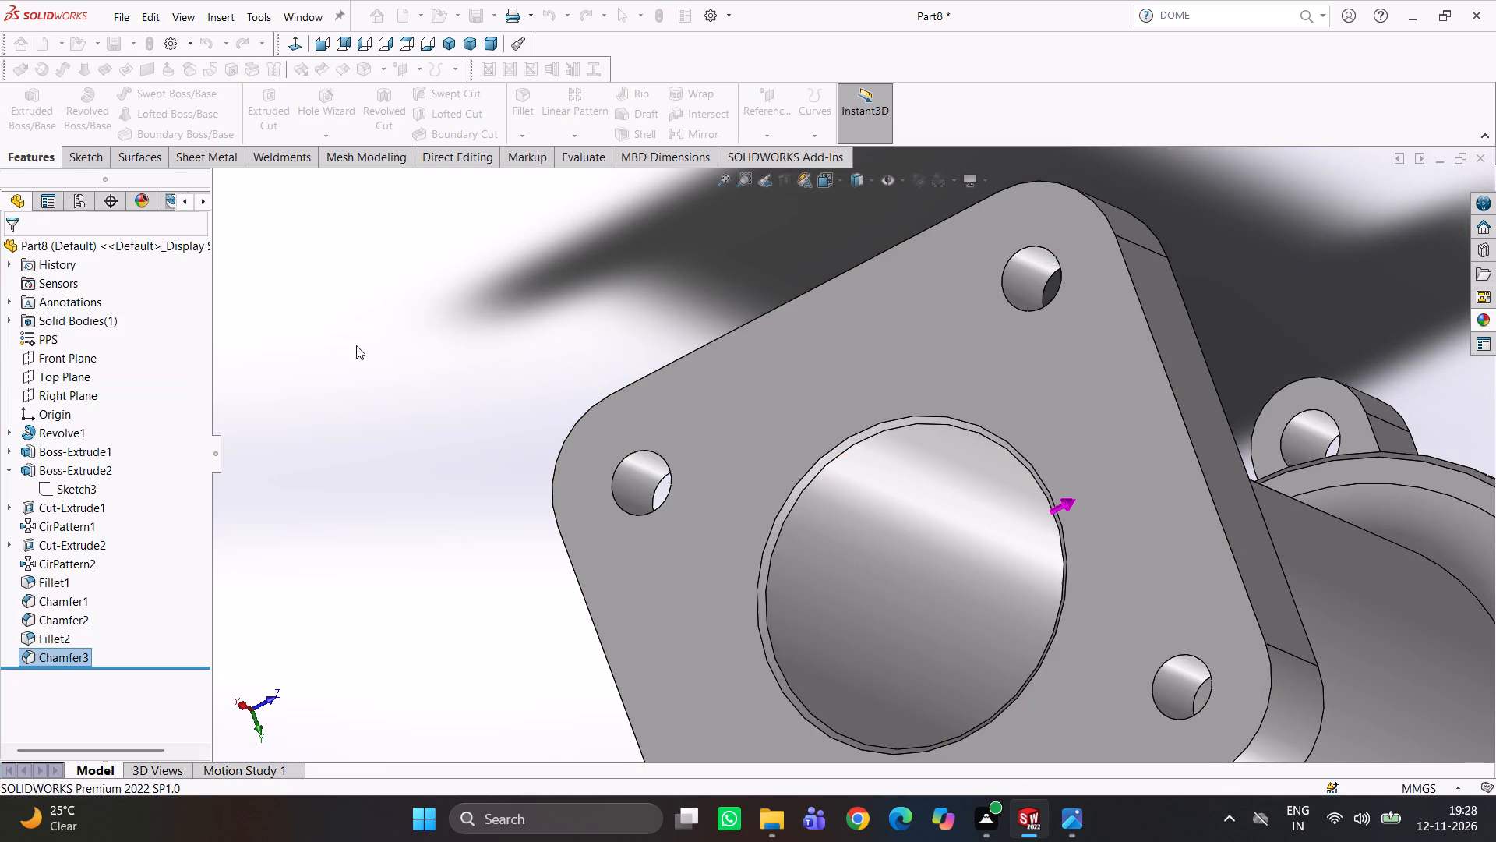
Examine the part from all around, including both flanges, the bore, the fillets and the square flange's counterbored holes.
scroll(479, 357, "up", 2)
middle_click_drag(579, 374, 708, 389)
scroll(714, 394, "up", 3)
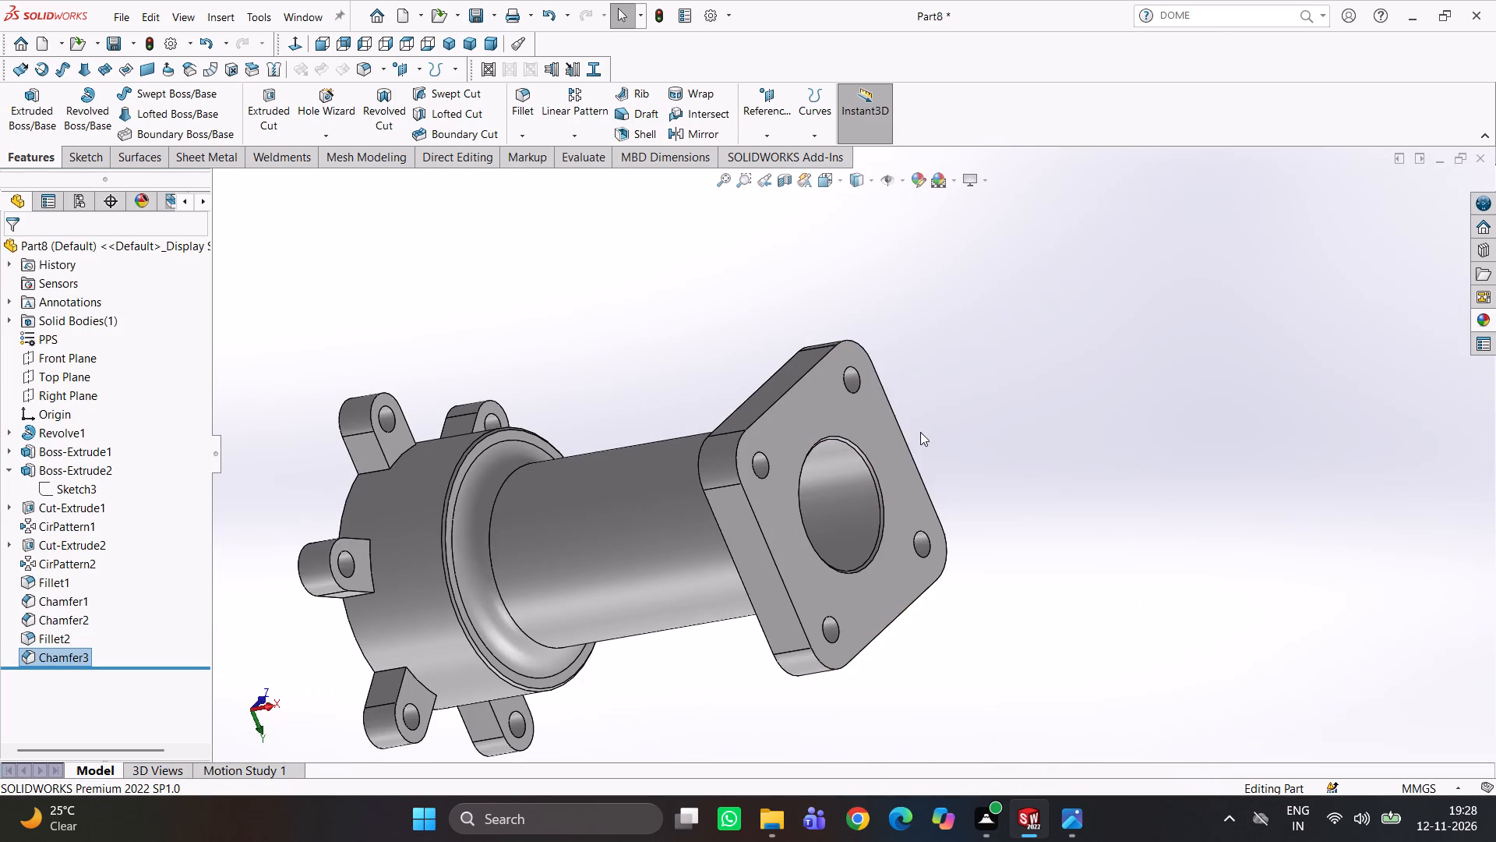
middle_click_drag(926, 432, 919, 440)
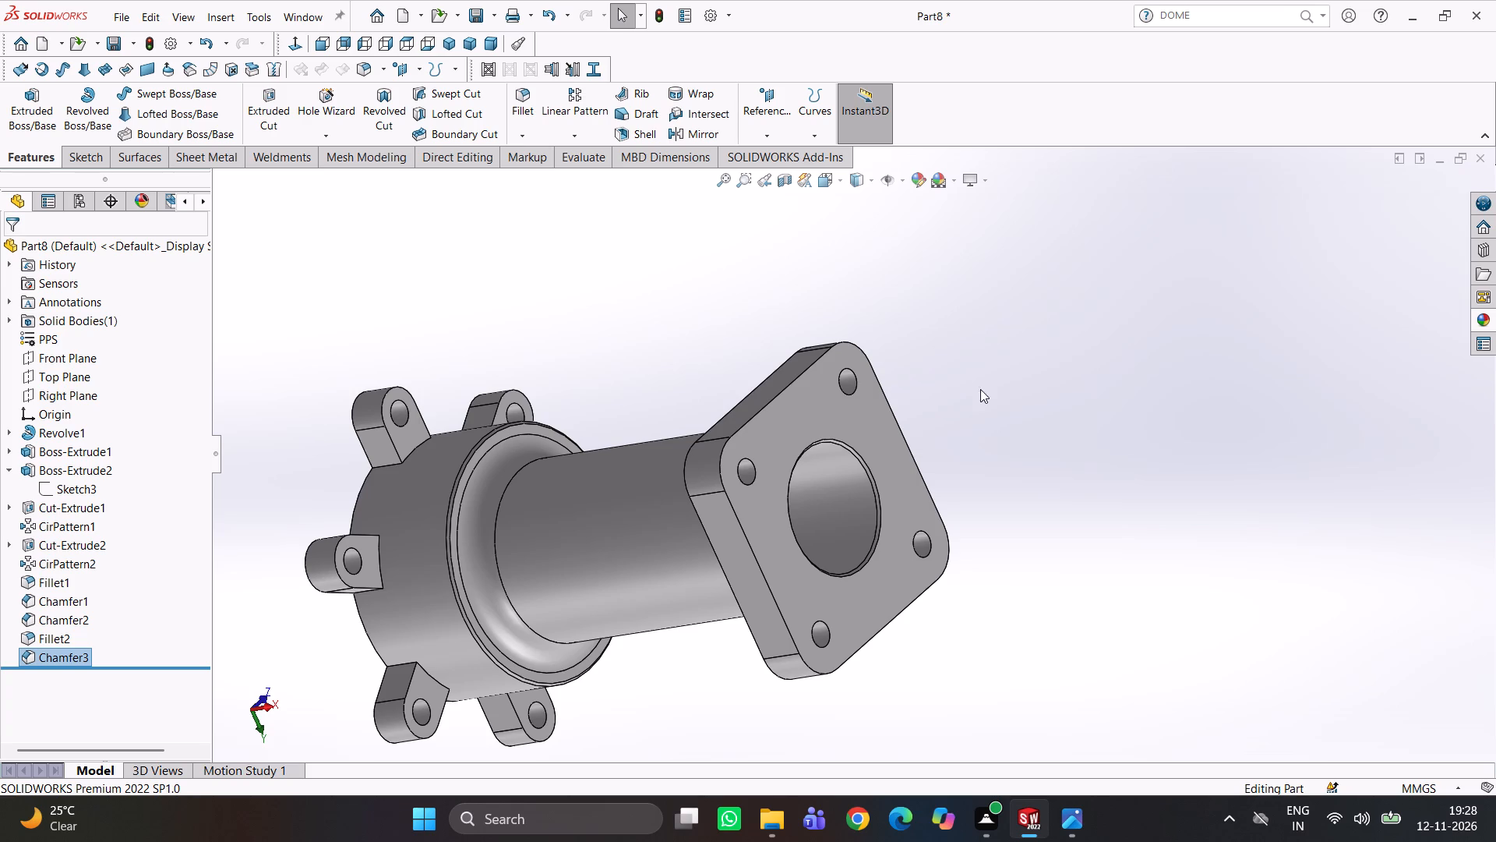
scroll(971, 299, "up", 1)
scroll(1019, 356, "up", 1)
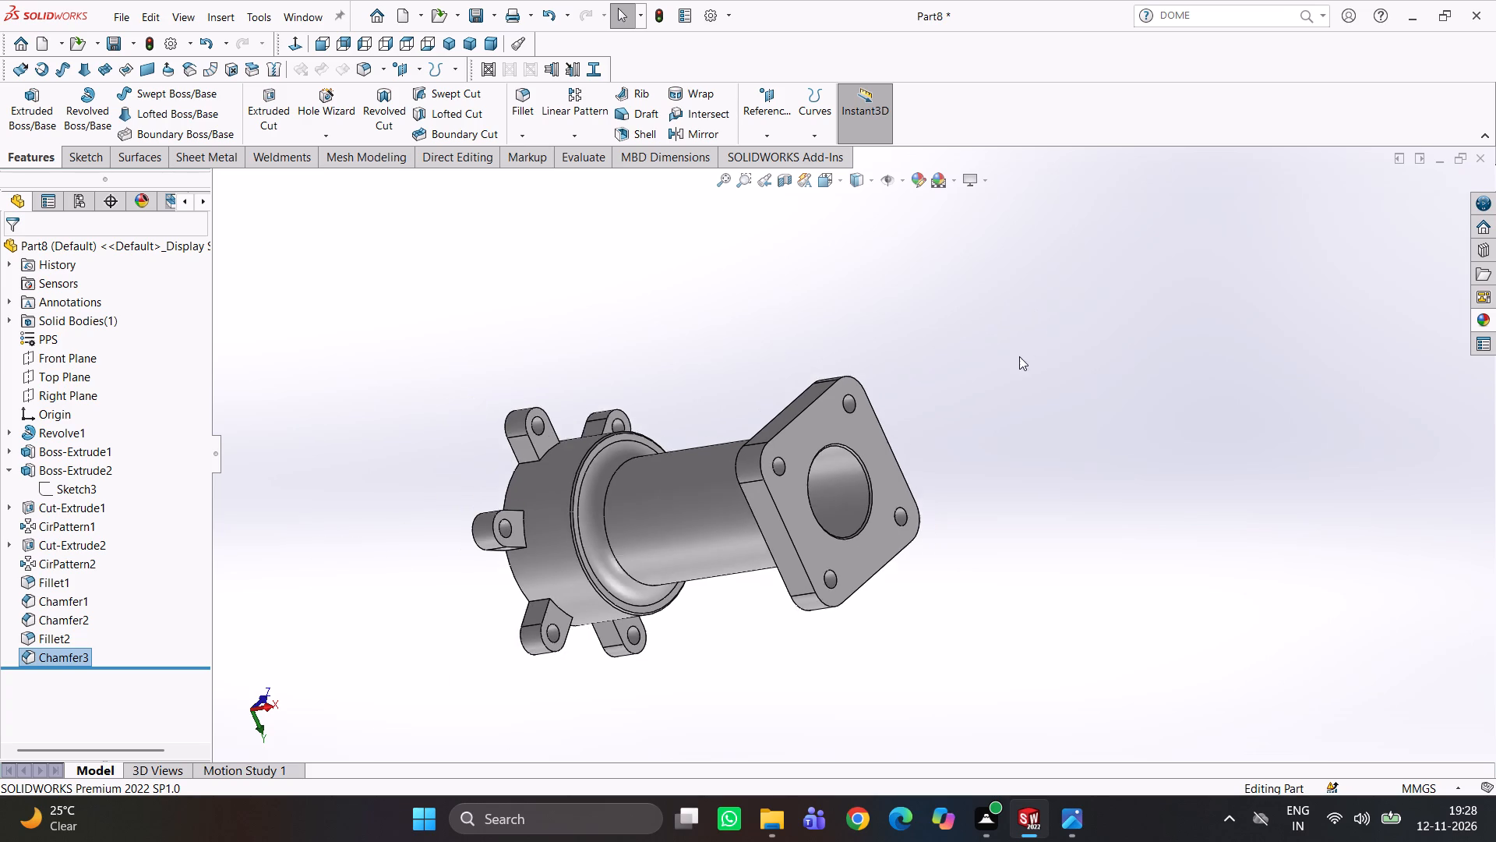
middle_click_drag(1019, 356, 1056, 356)
scroll(950, 433, "up", 2)
middle_click_drag(850, 456, 952, 430)
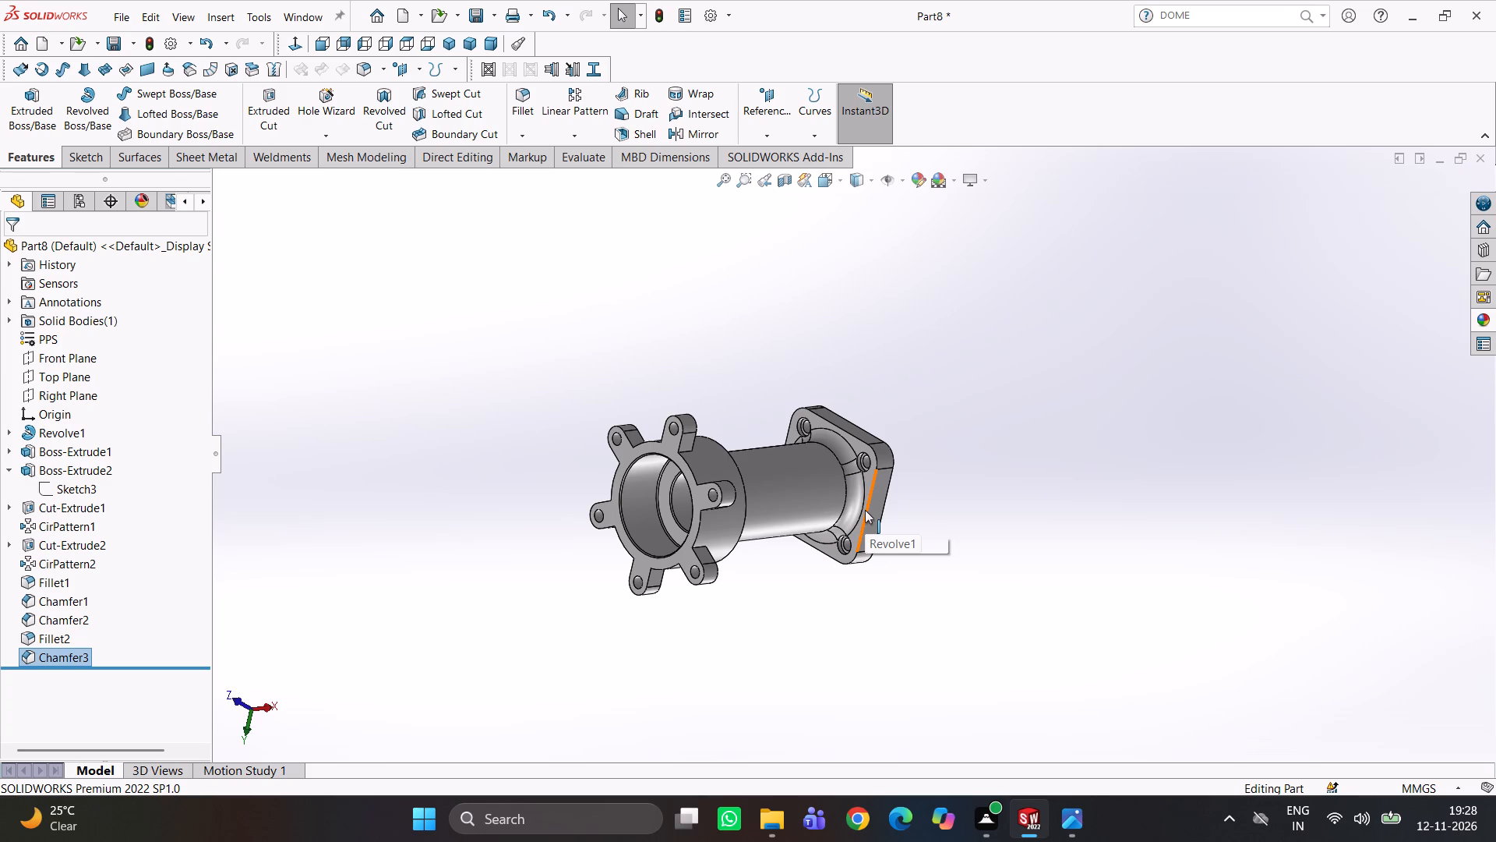
middle_click_drag(1025, 473, 1021, 373)
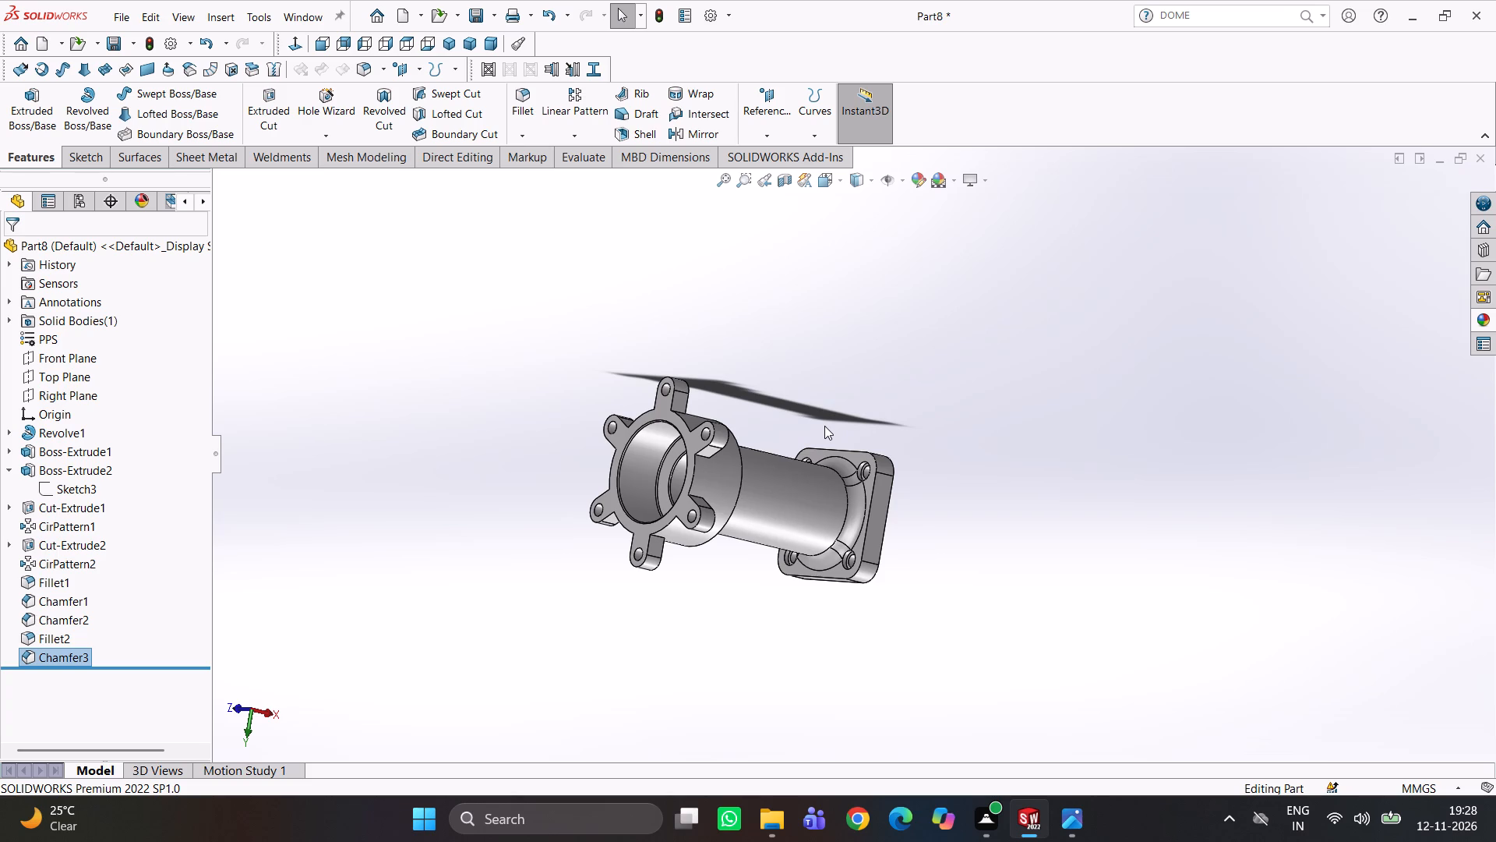
middle_click_drag(864, 499, 901, 394)
scroll(864, 499, "up", 1)
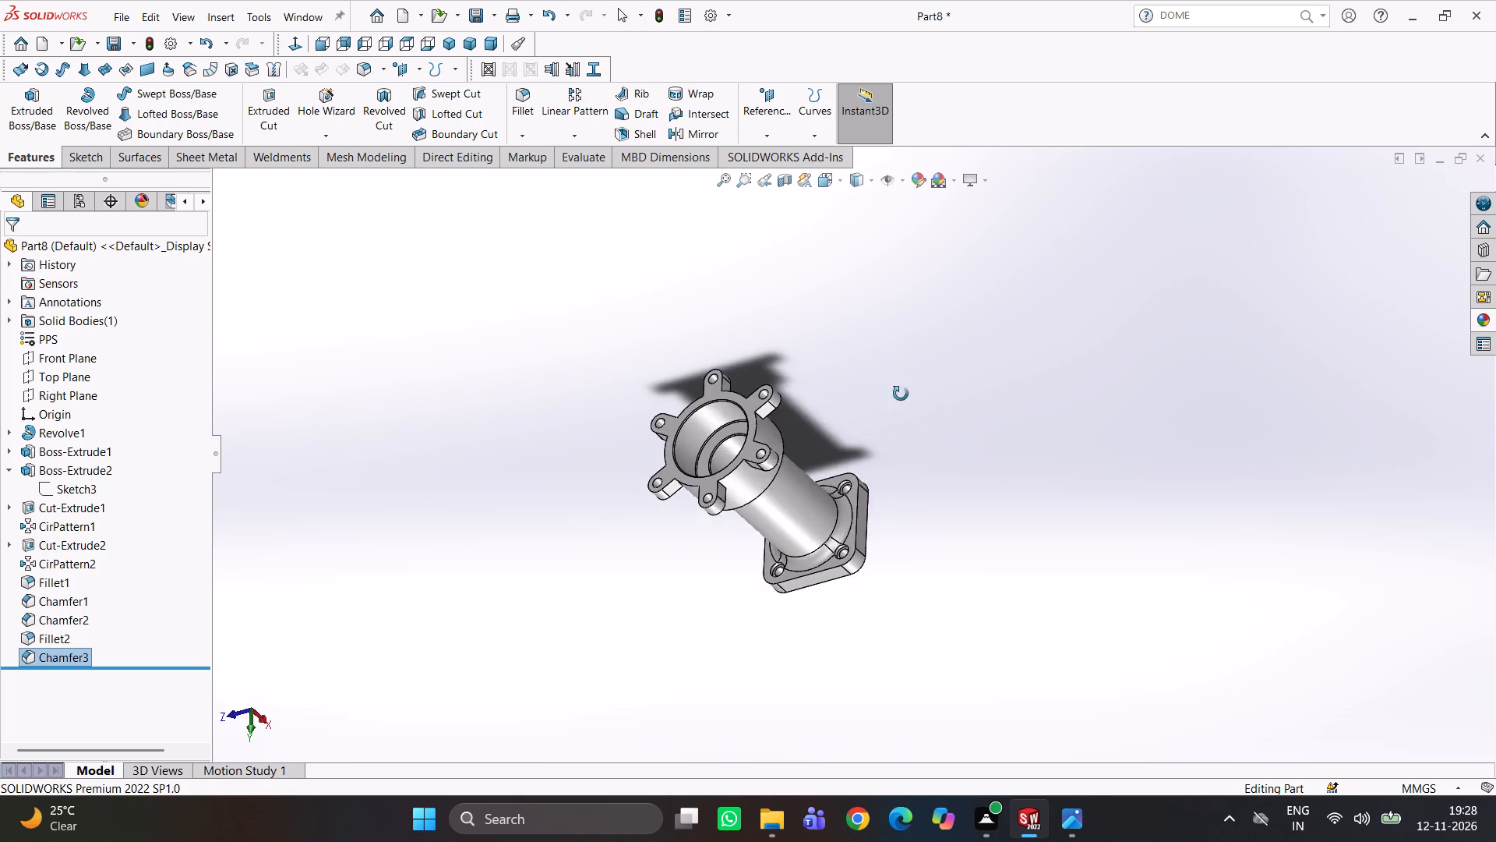
middle_click_drag(901, 394, 909, 372)
scroll(682, 618, "down", 1)
scroll(790, 565, "down", 3)
middle_click_drag(810, 527, 904, 545)
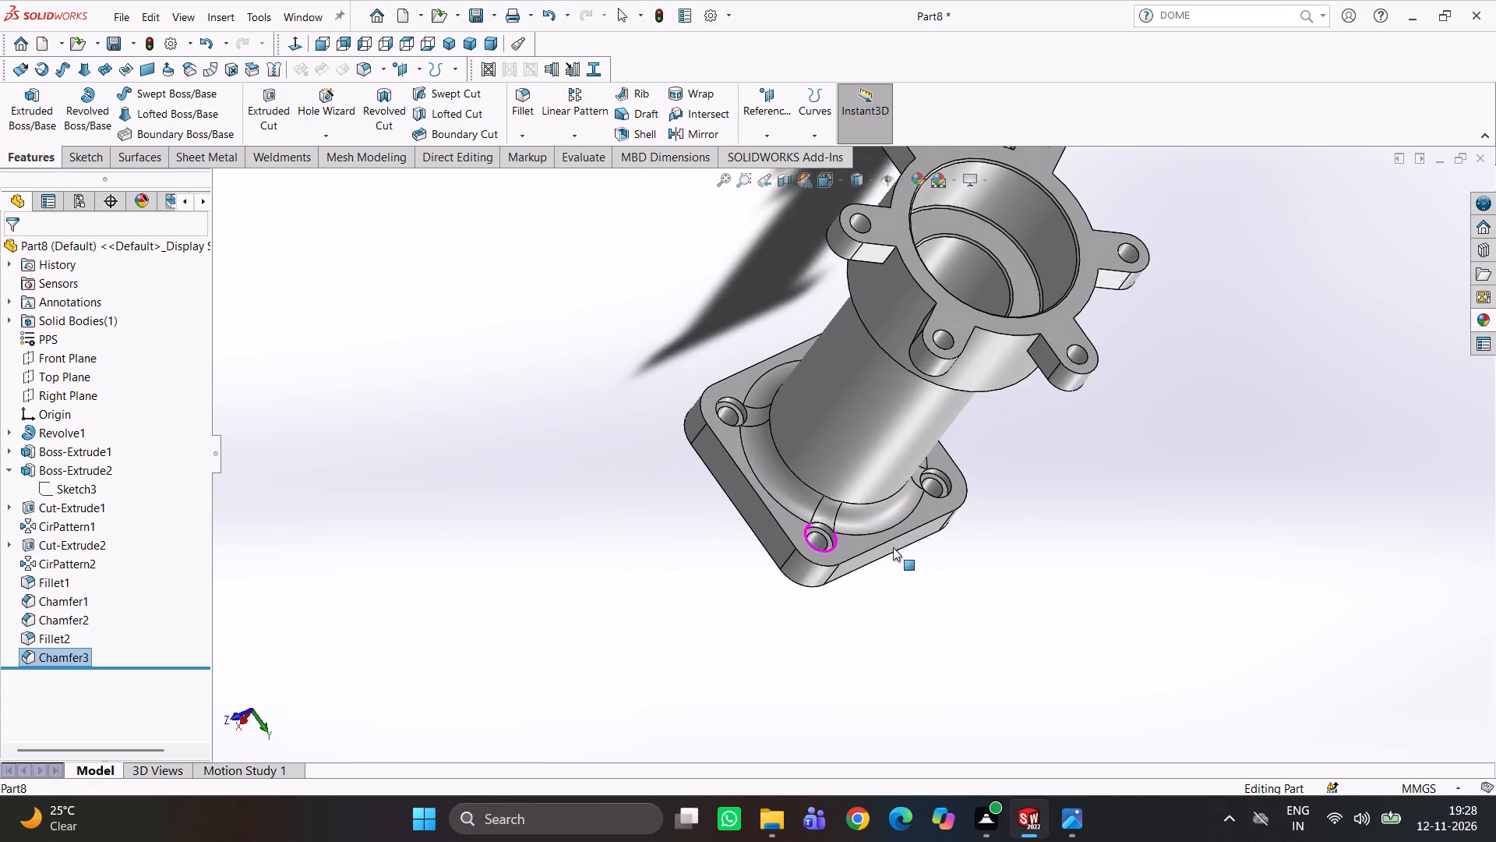
scroll(815, 520, "down", 4)
middle_click_drag(853, 535, 825, 518)
scroll(811, 519, "down", 4)
middle_click_drag(852, 515, 865, 513)
scroll(852, 515, "down", 1)
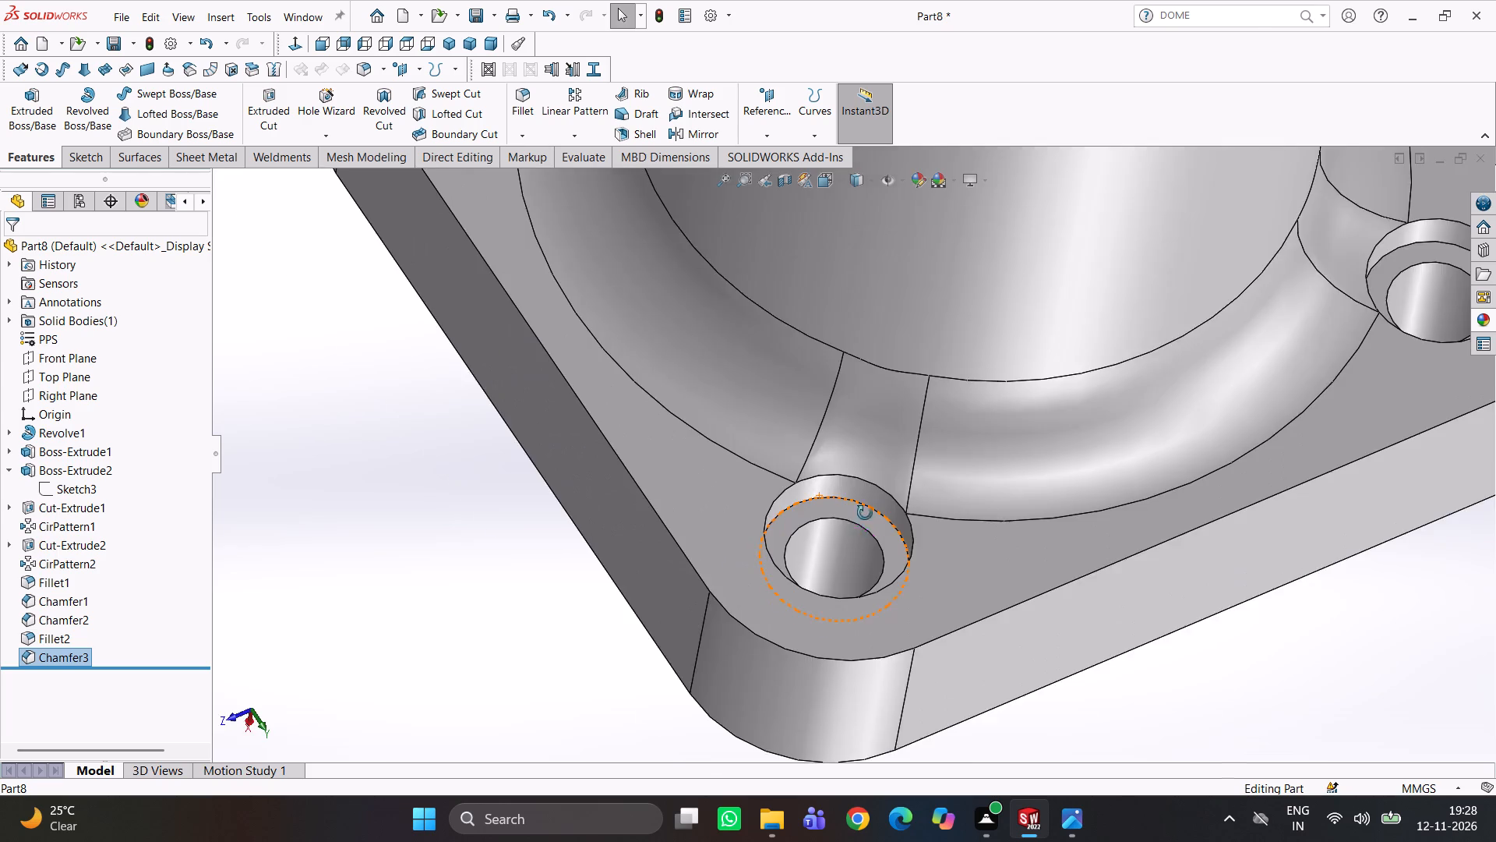
middle_click_drag(865, 513, 895, 395)
scroll(877, 451, "up", 3)
middle_click_drag(945, 475, 990, 373)
scroll(993, 373, "up", 3)
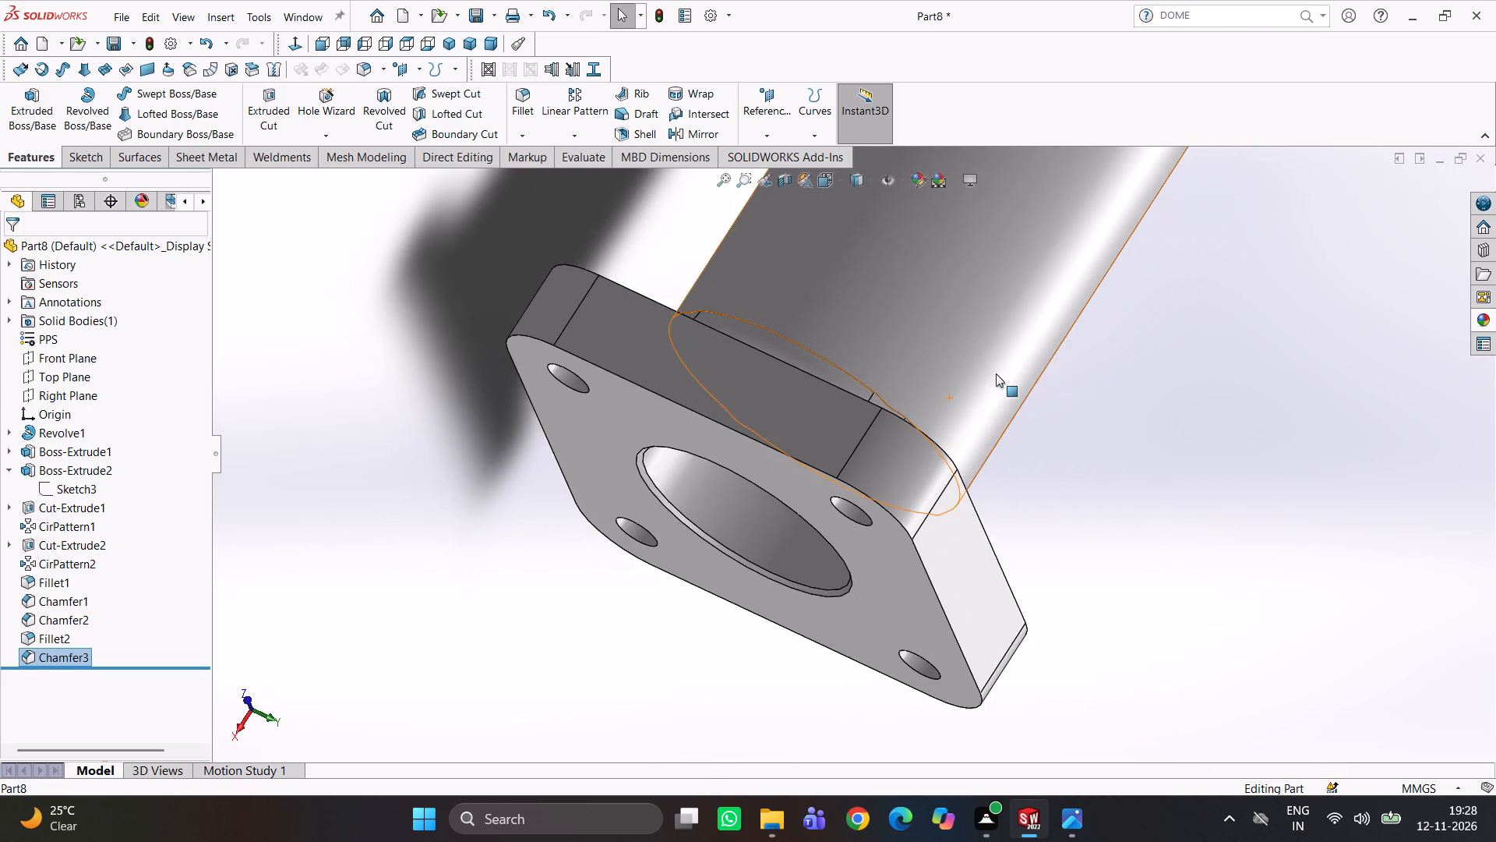
scroll(996, 373, "up", 6)
middle_click_drag(1035, 341, 1017, 410)
scroll(1010, 403, "up", 3)
middle_click_drag(1032, 310, 954, 437)
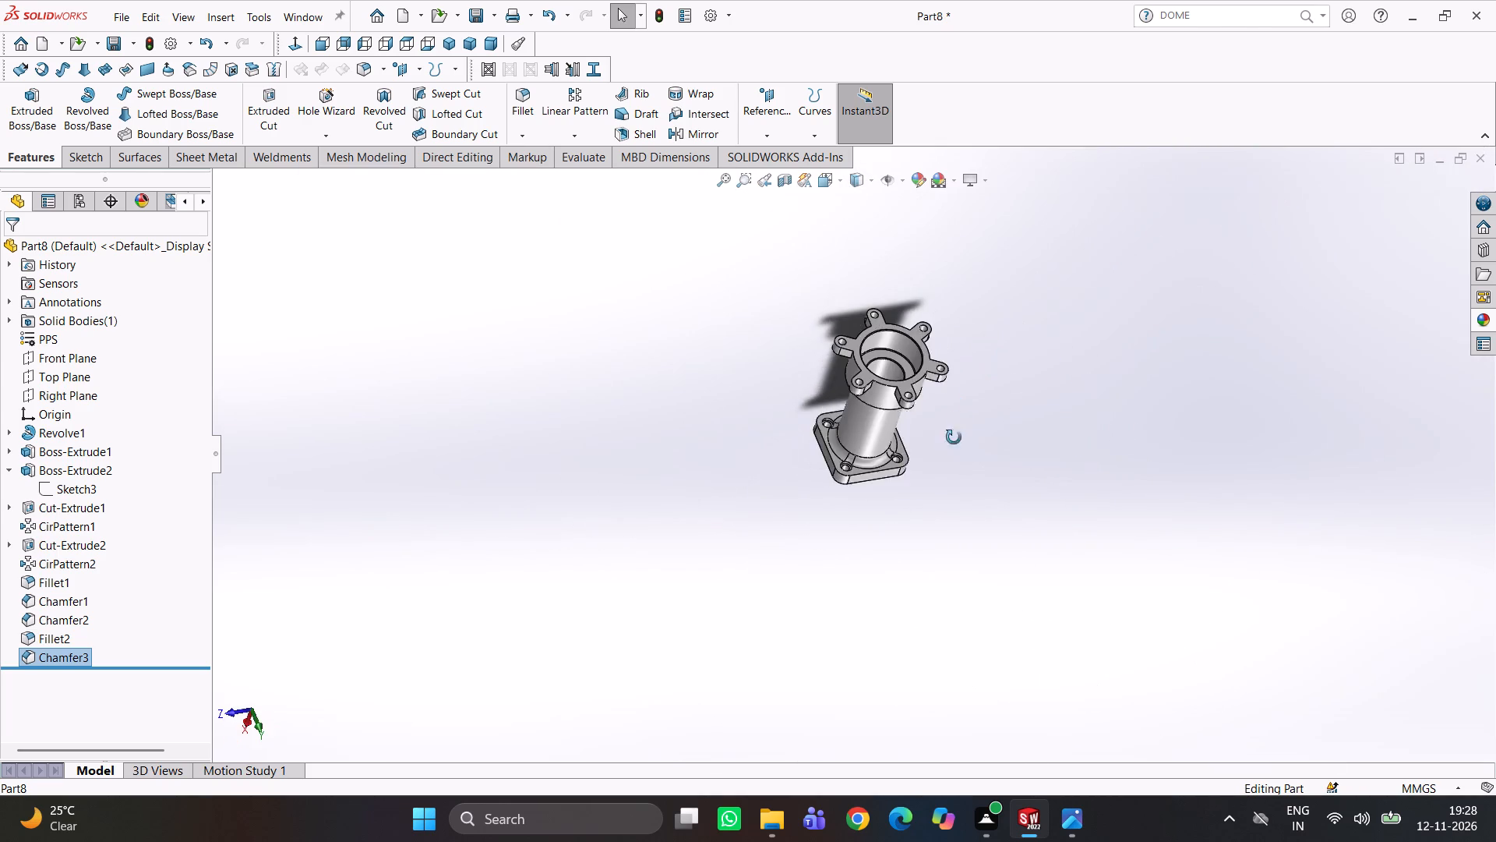
middle_click_drag(954, 437, 949, 448)
scroll(939, 367, "down", 4)
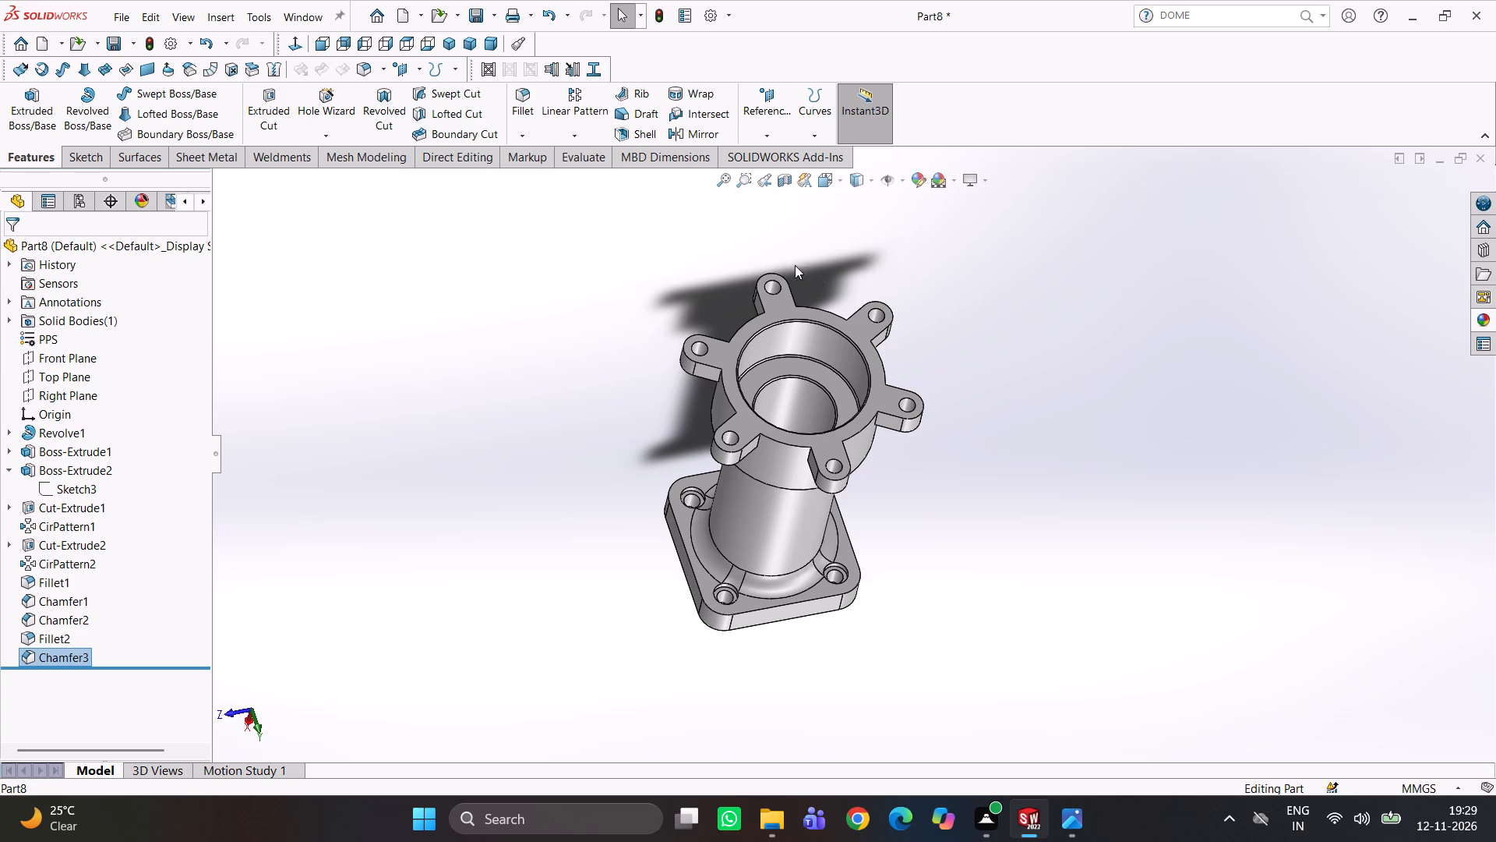
Examine the part from several sides, ending at the square flange's outer face and its corner holes.
scroll(961, 318, "up", 3)
middle_click_drag(919, 392, 849, 317)
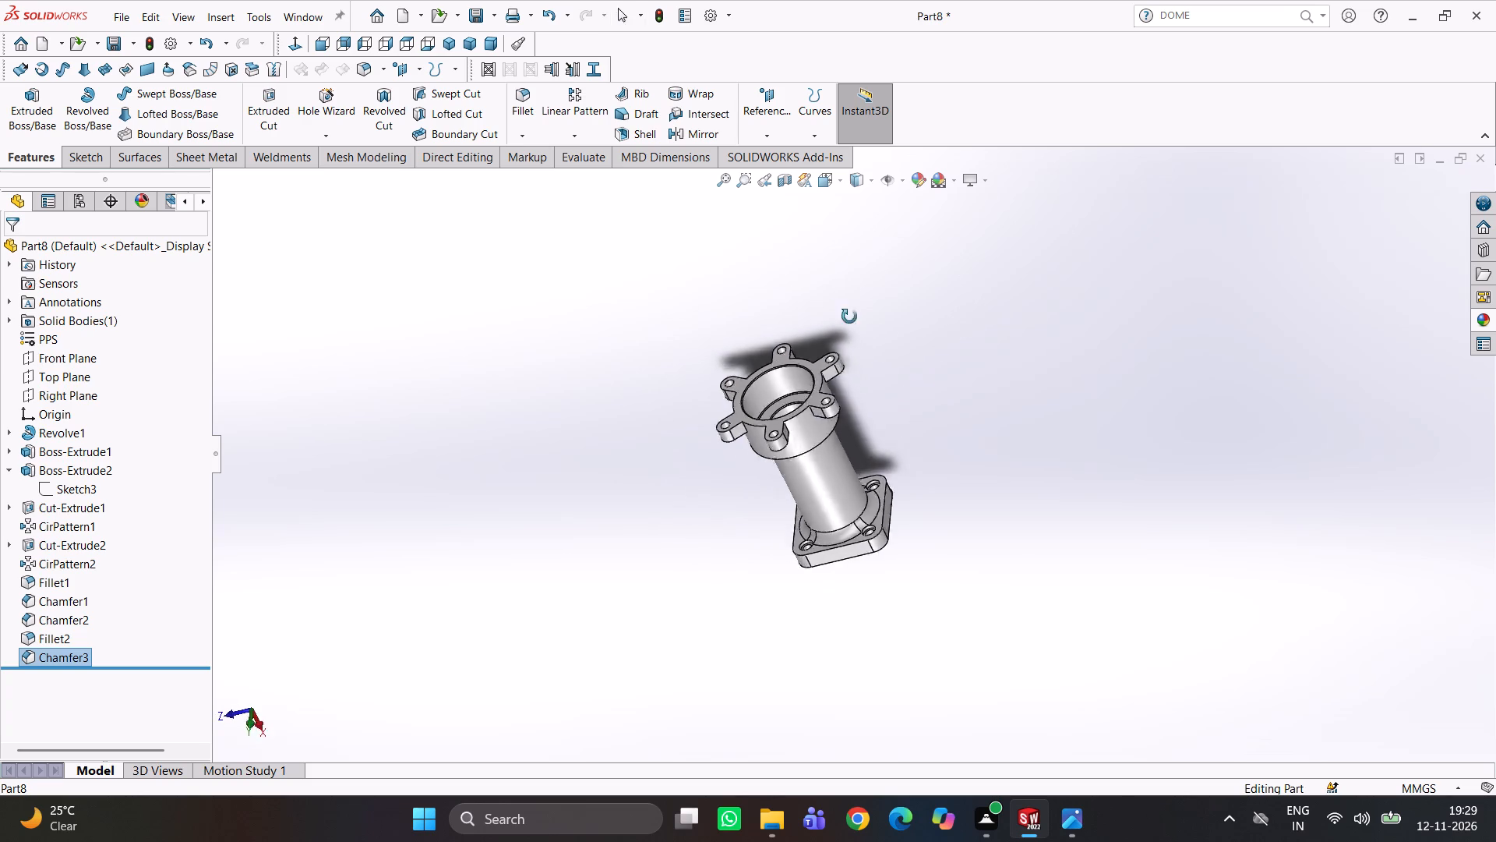
middle_click_drag(849, 317, 841, 307)
scroll(866, 461, "down", 3)
middle_click_drag(899, 465, 833, 370)
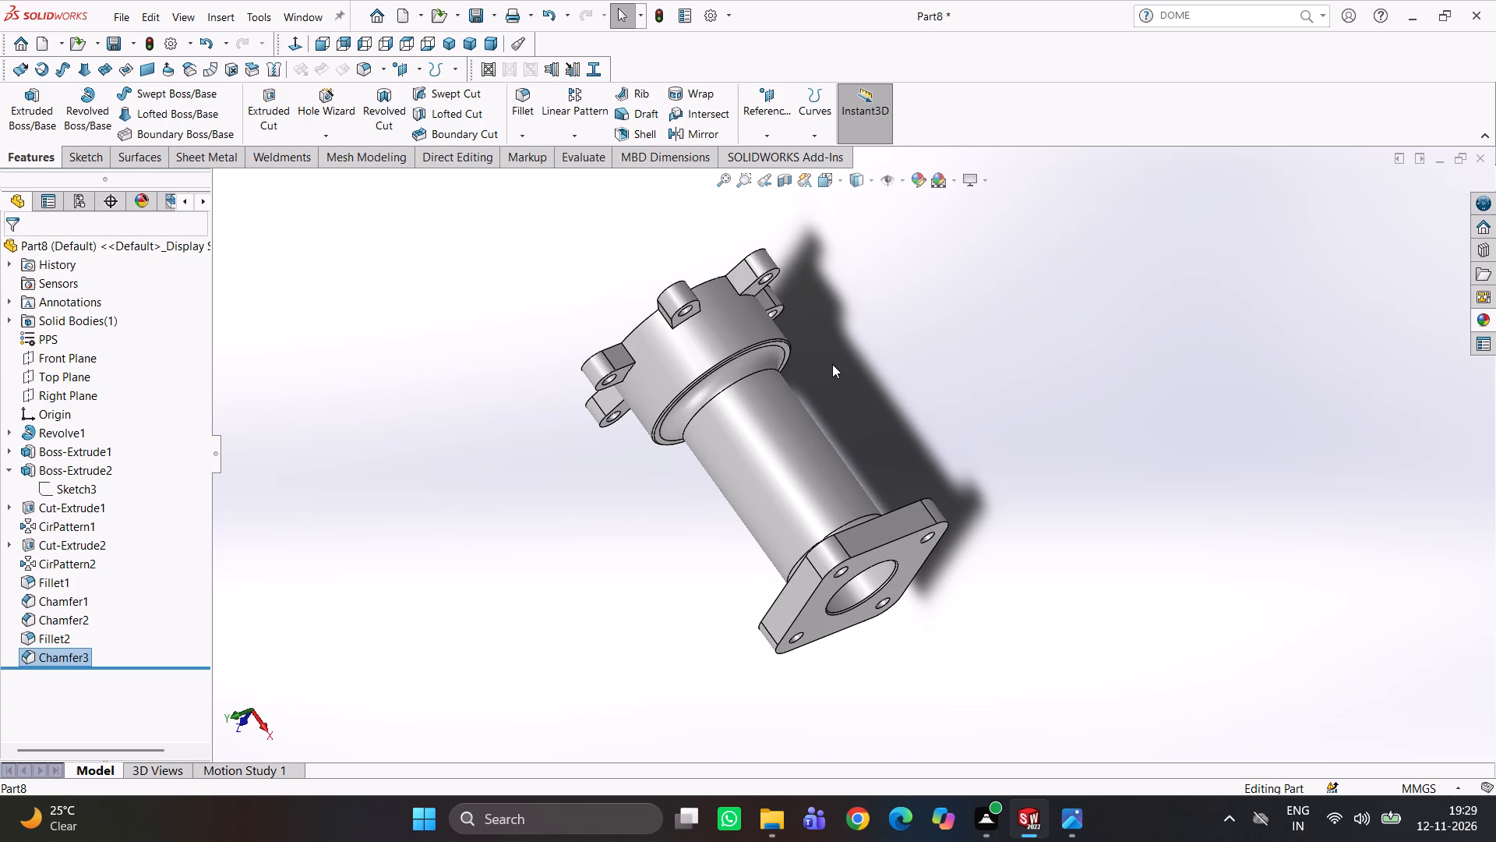
scroll(972, 412, "up", 1)
middle_click_drag(972, 412, 940, 290)
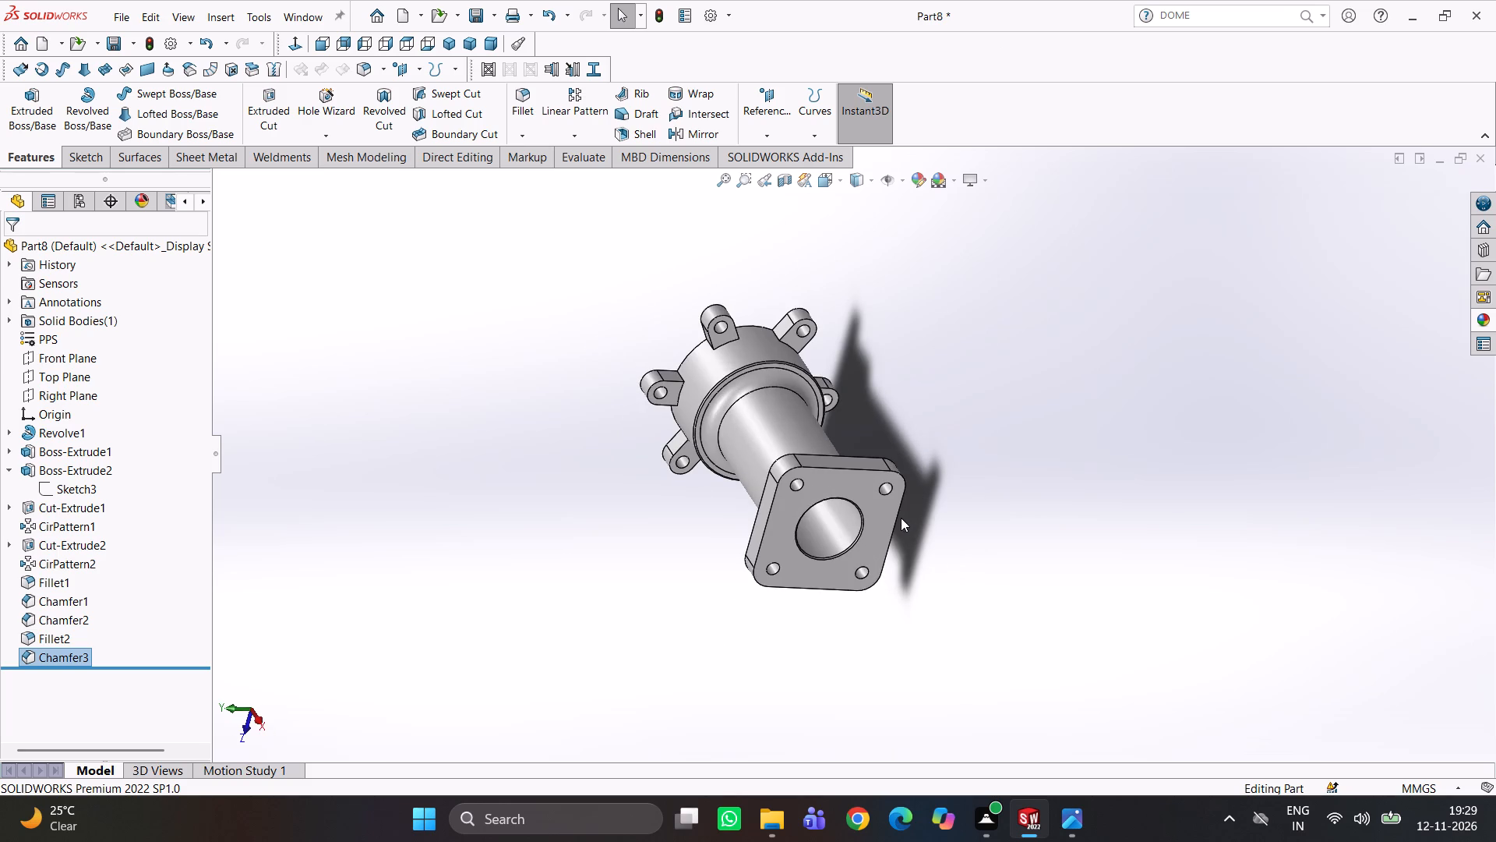
scroll(901, 518, "down", 4)
middle_click_drag(930, 490, 944, 342)
scroll(778, 420, "down", 4)
scroll(916, 416, "up", 3)
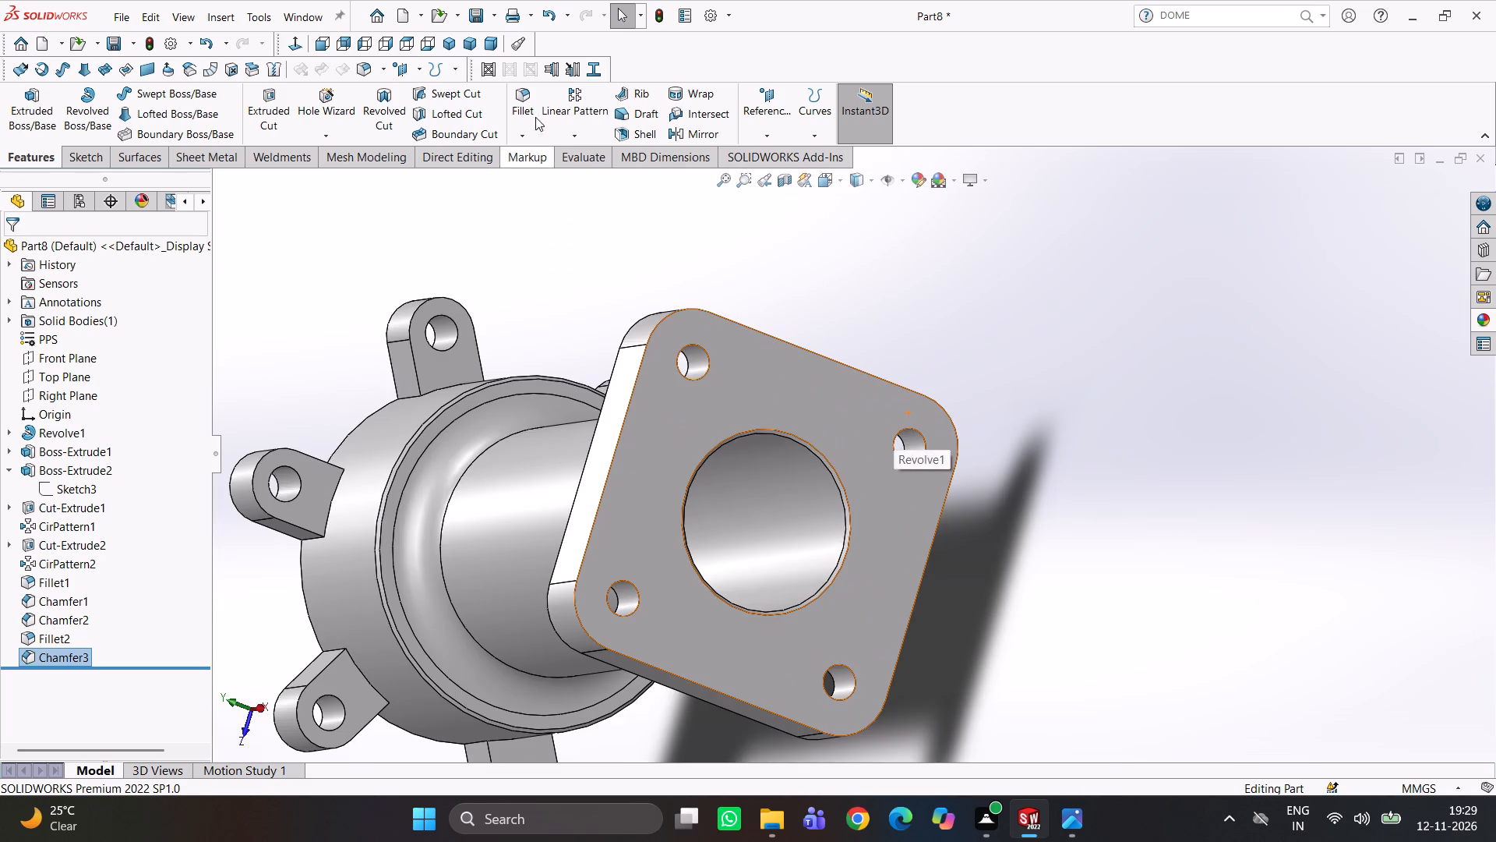
Start a 1 mm × 45° chamfer and select the four corner hole edges on the square flange's outer face.
left_click(523, 134)
left_click(543, 175)
scroll(733, 422, "down", 6)
left_click(610, 272)
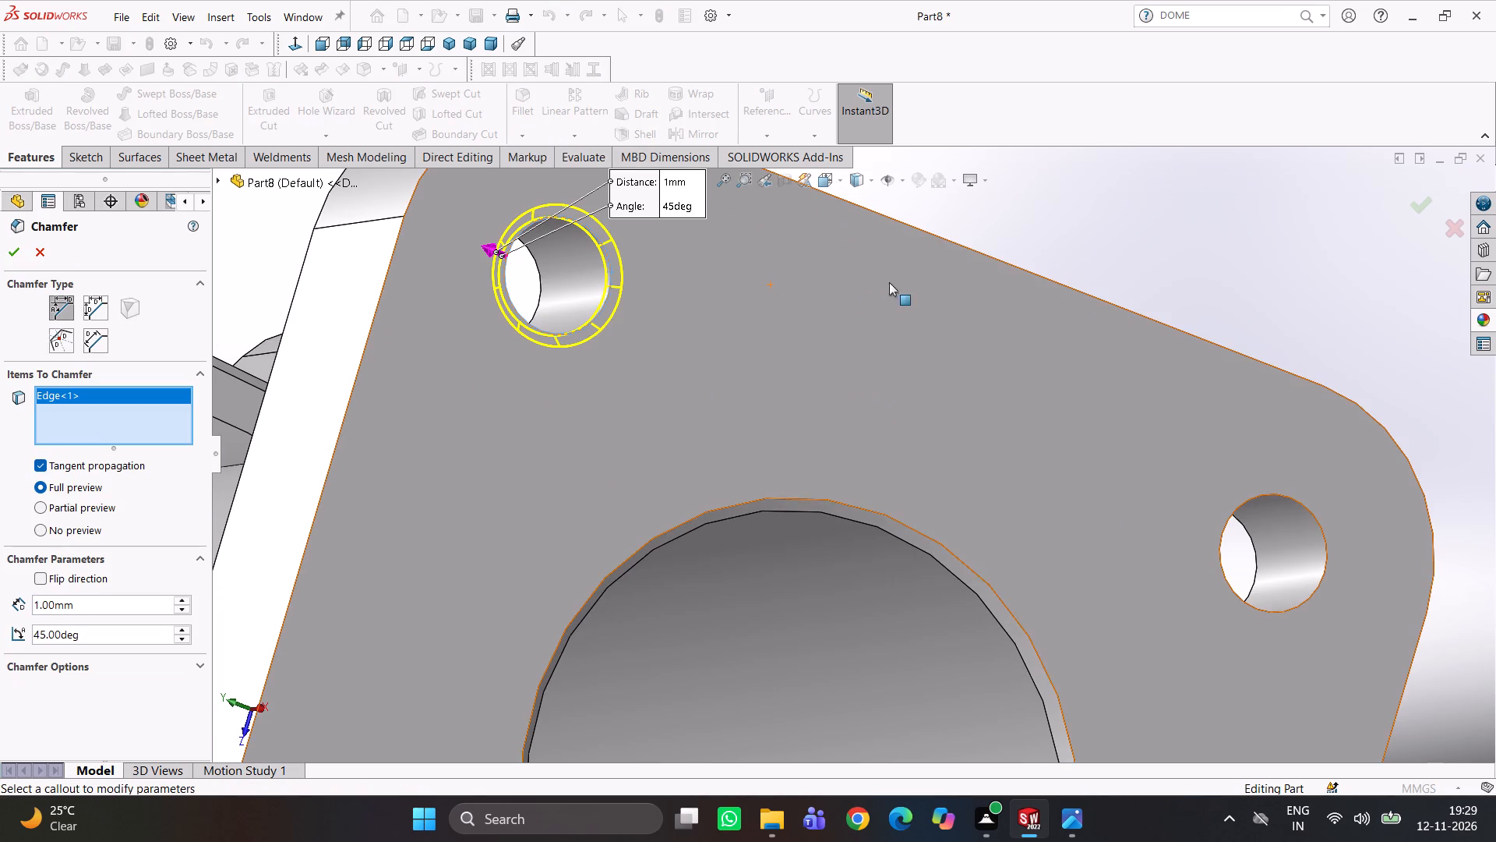
left_click(1300, 503)
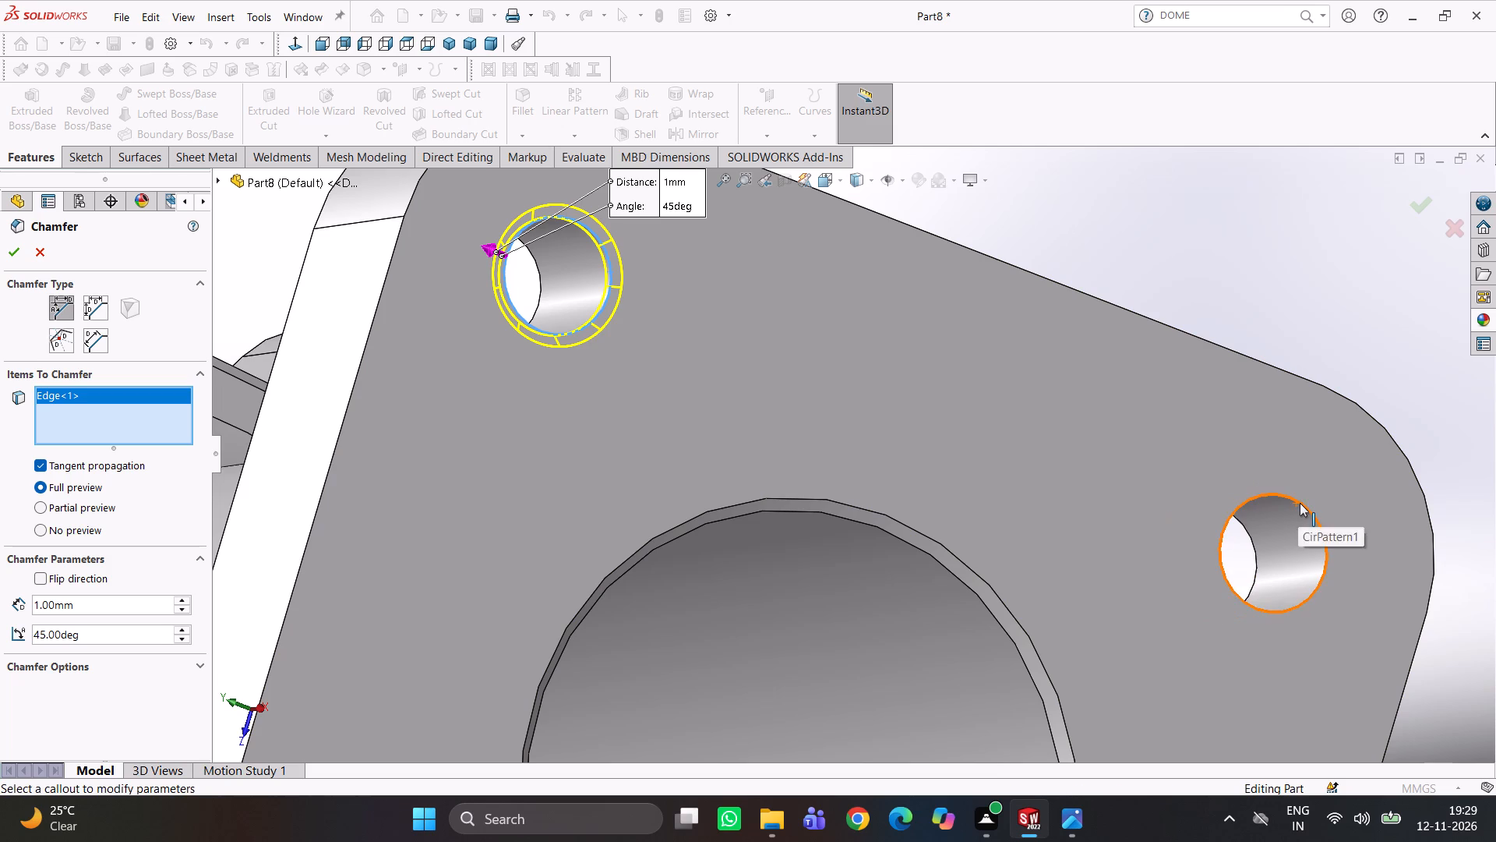
scroll(1293, 505, "up", 4)
middle_click_drag(1202, 543, 1181, 338)
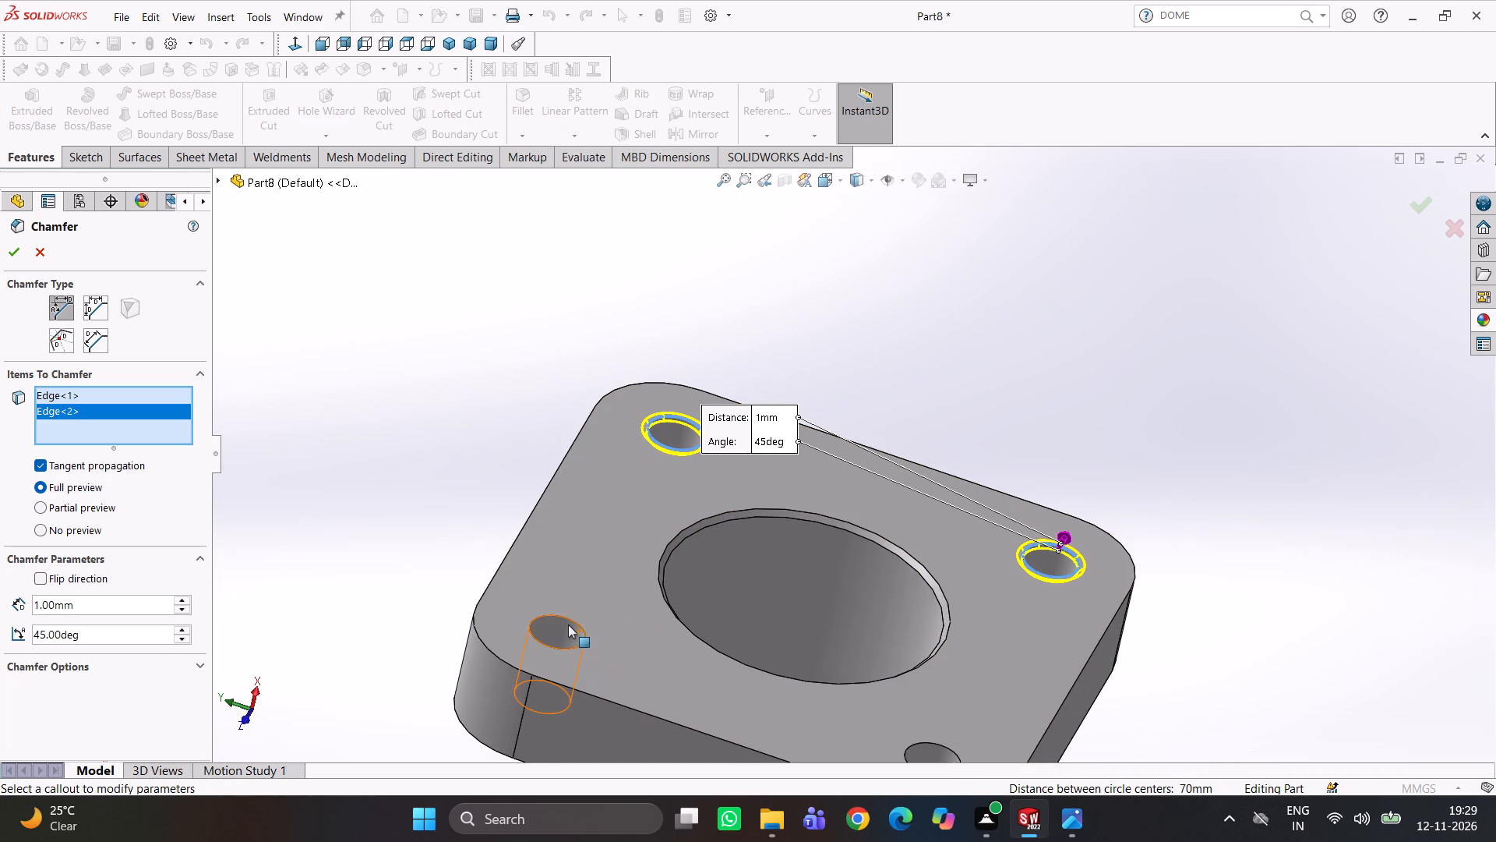
left_click(567, 617)
scroll(718, 638, "up", 4)
scroll(897, 639, "down", 3)
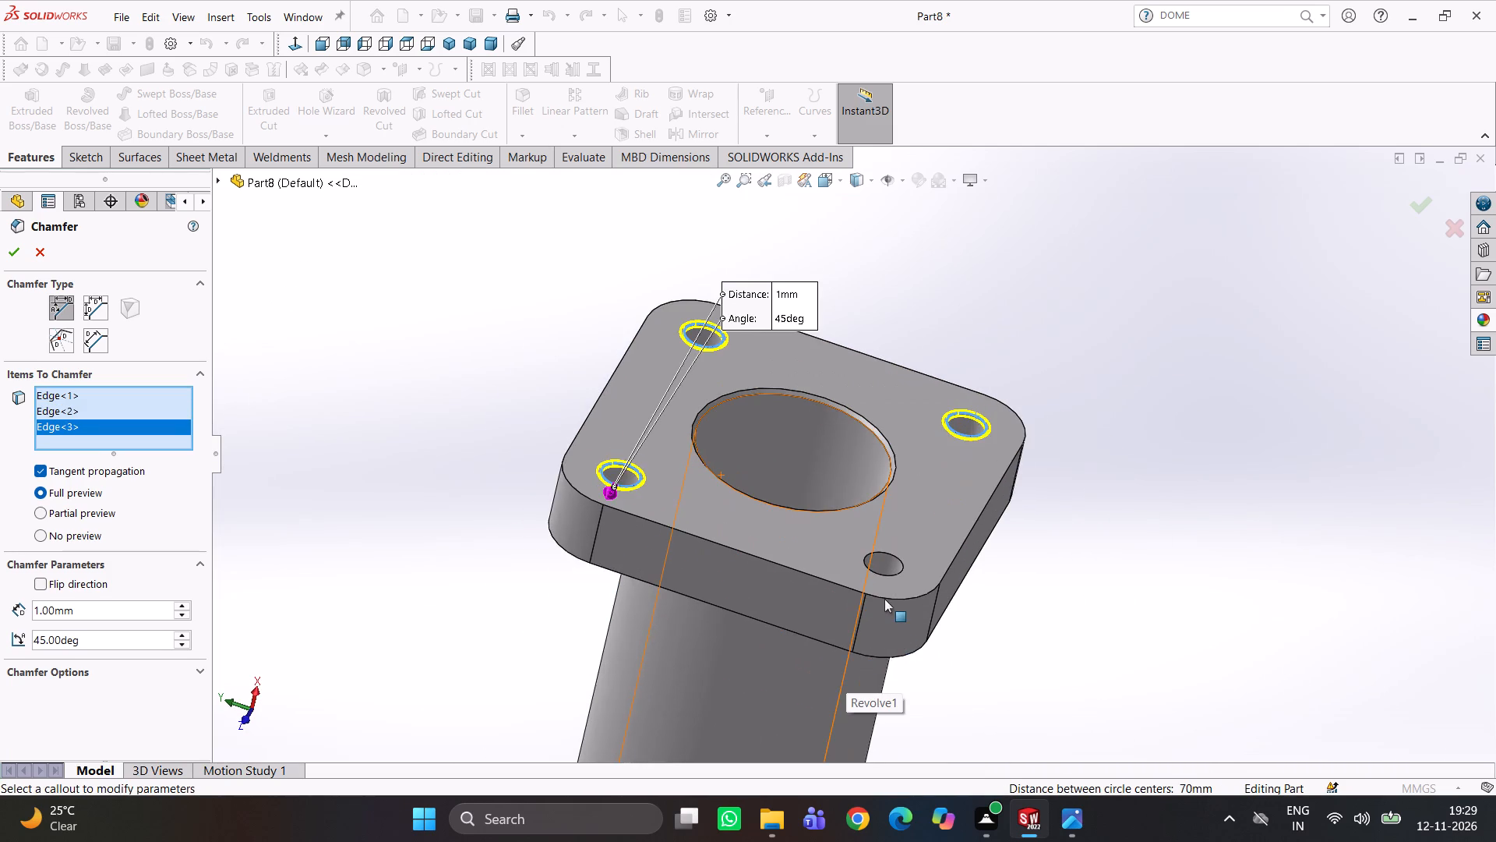
middle_click_drag(884, 599, 894, 657)
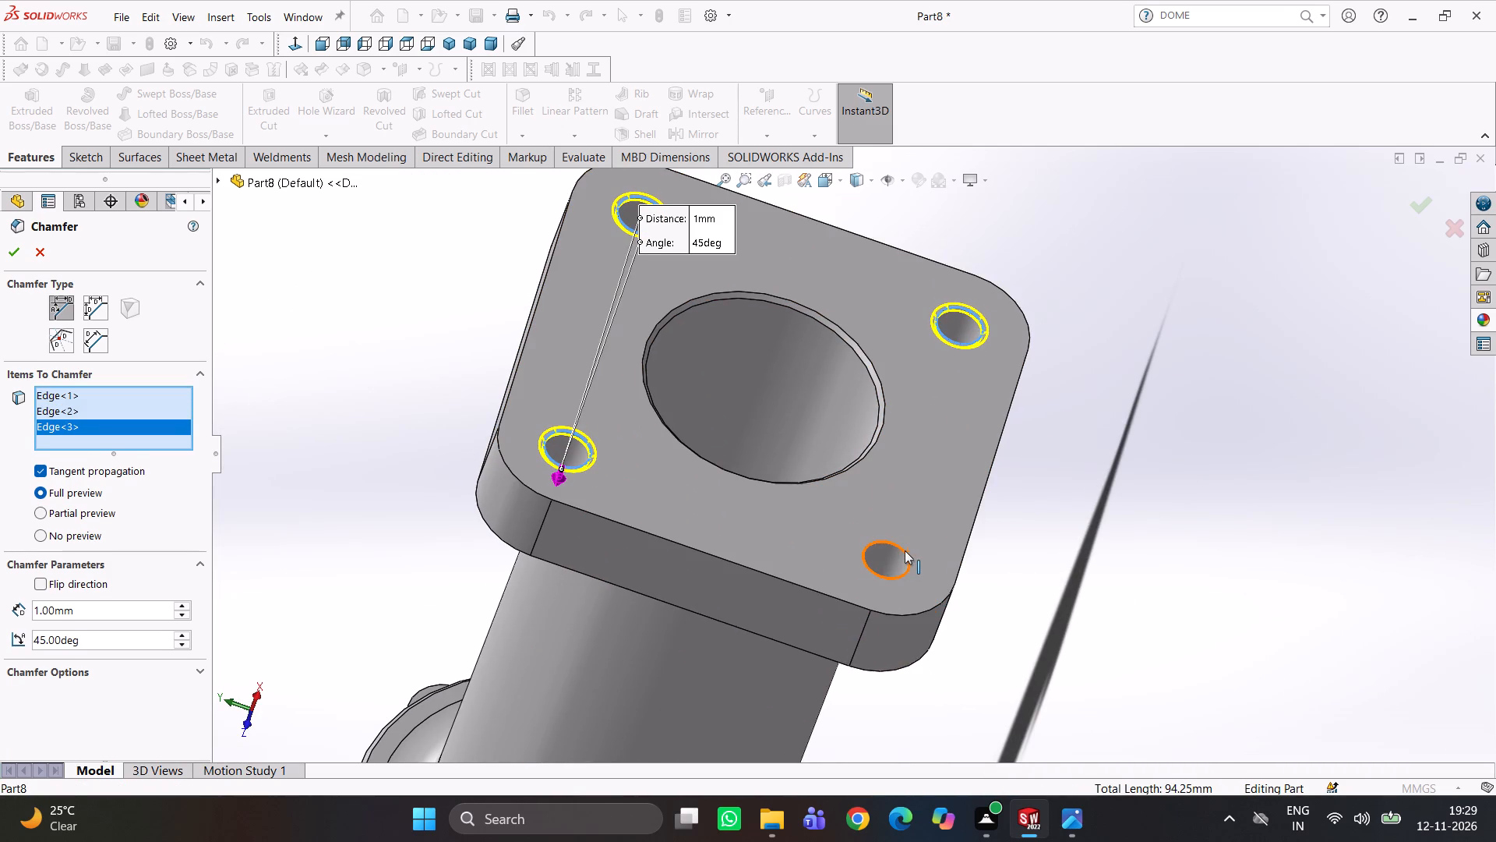
left_click(905, 550)
Add the counterbore rim and inner hole edges of two adjacent counterbored holes on the square flange's tube side to the chamfer.
scroll(905, 550, "up", 3)
middle_click_drag(907, 547, 1113, 366)
scroll(1037, 381, "down", 5)
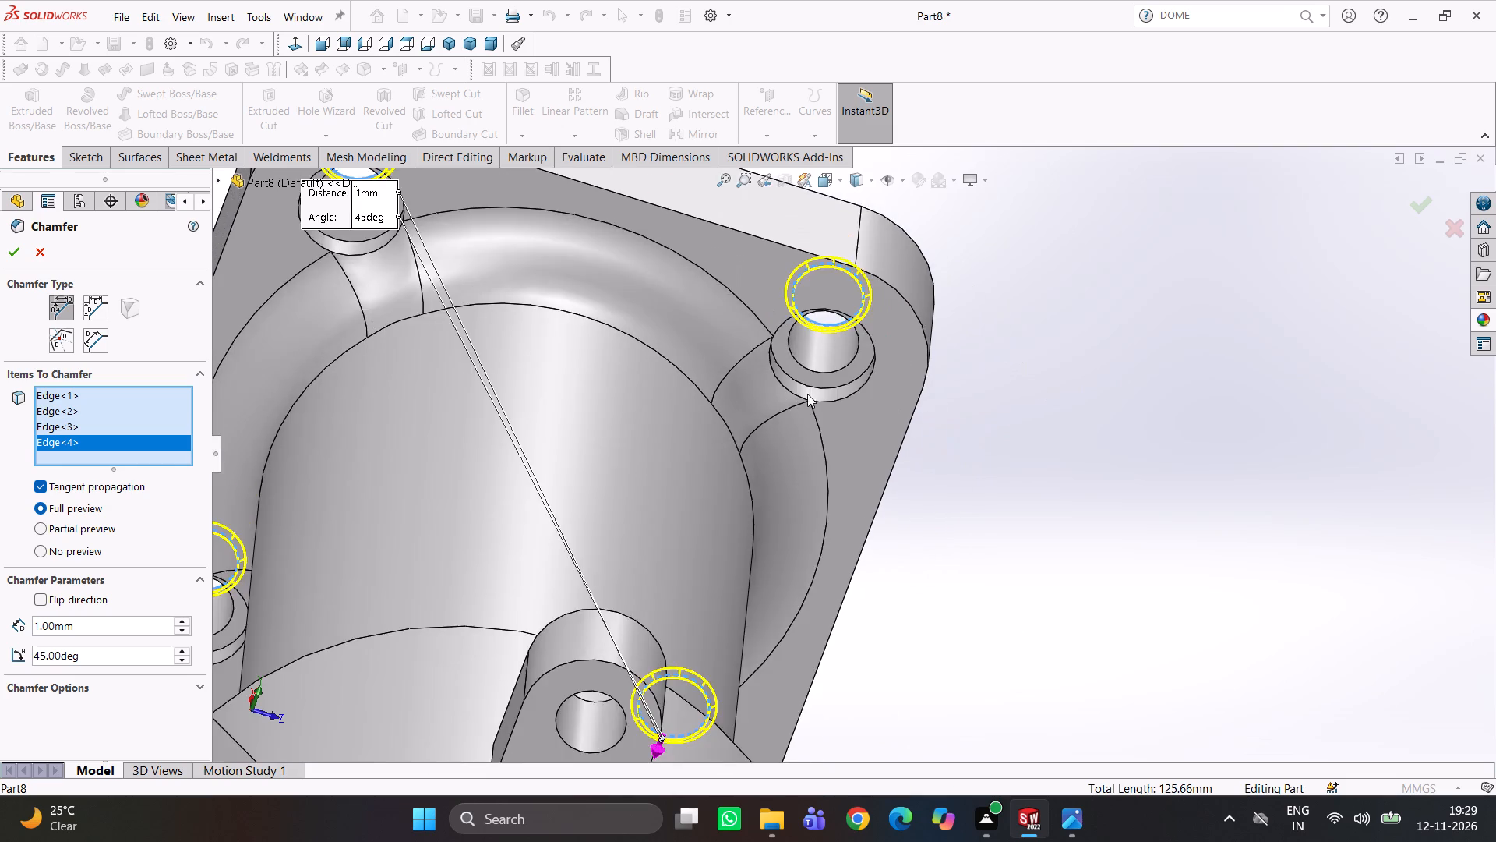
scroll(813, 393, "down", 4)
middle_click_drag(852, 377, 842, 290)
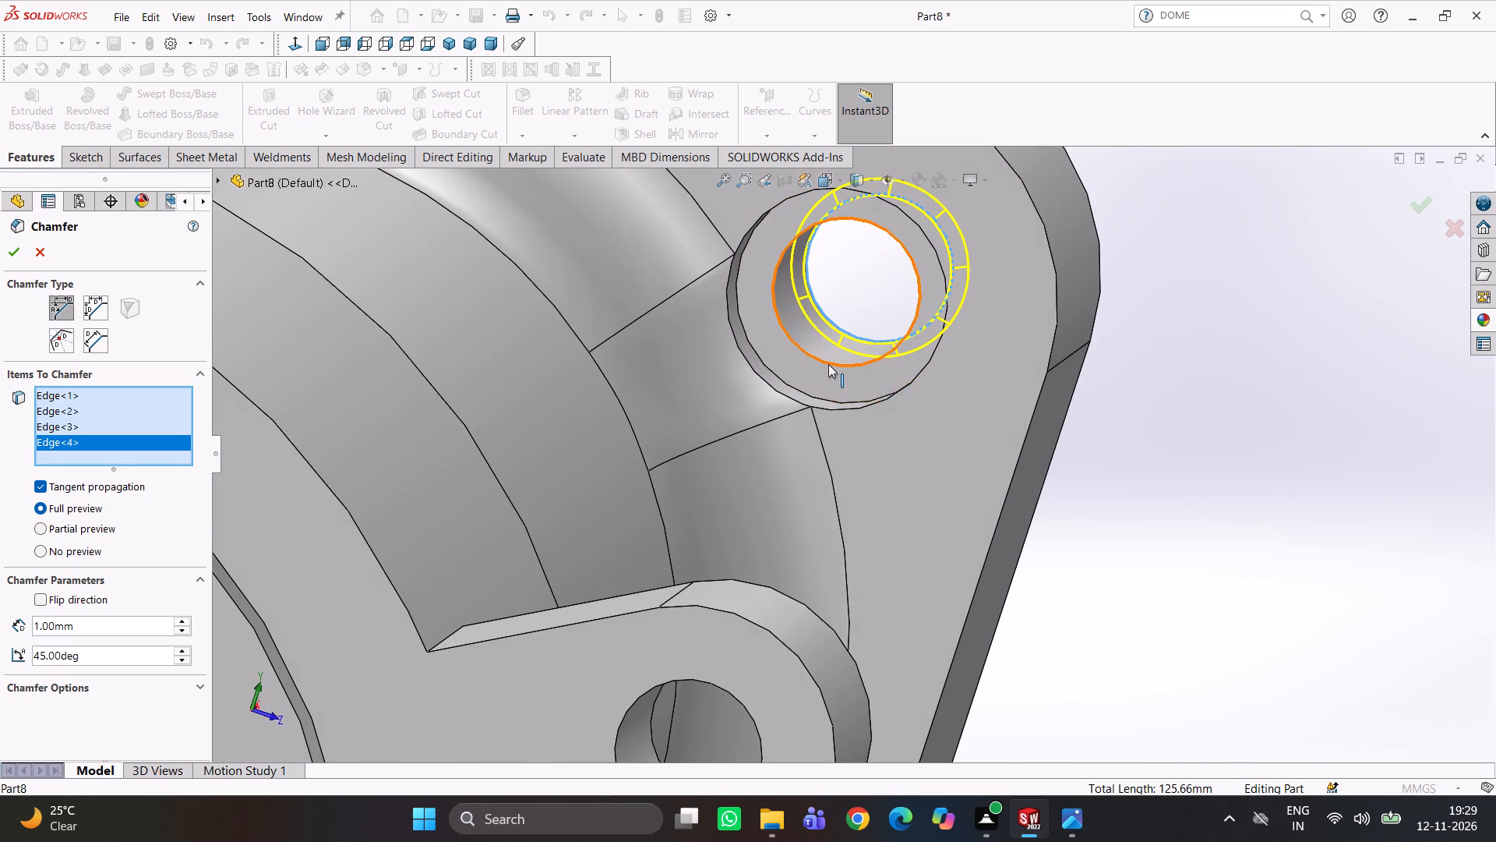
left_click(828, 364)
middle_click_drag(836, 387, 809, 465)
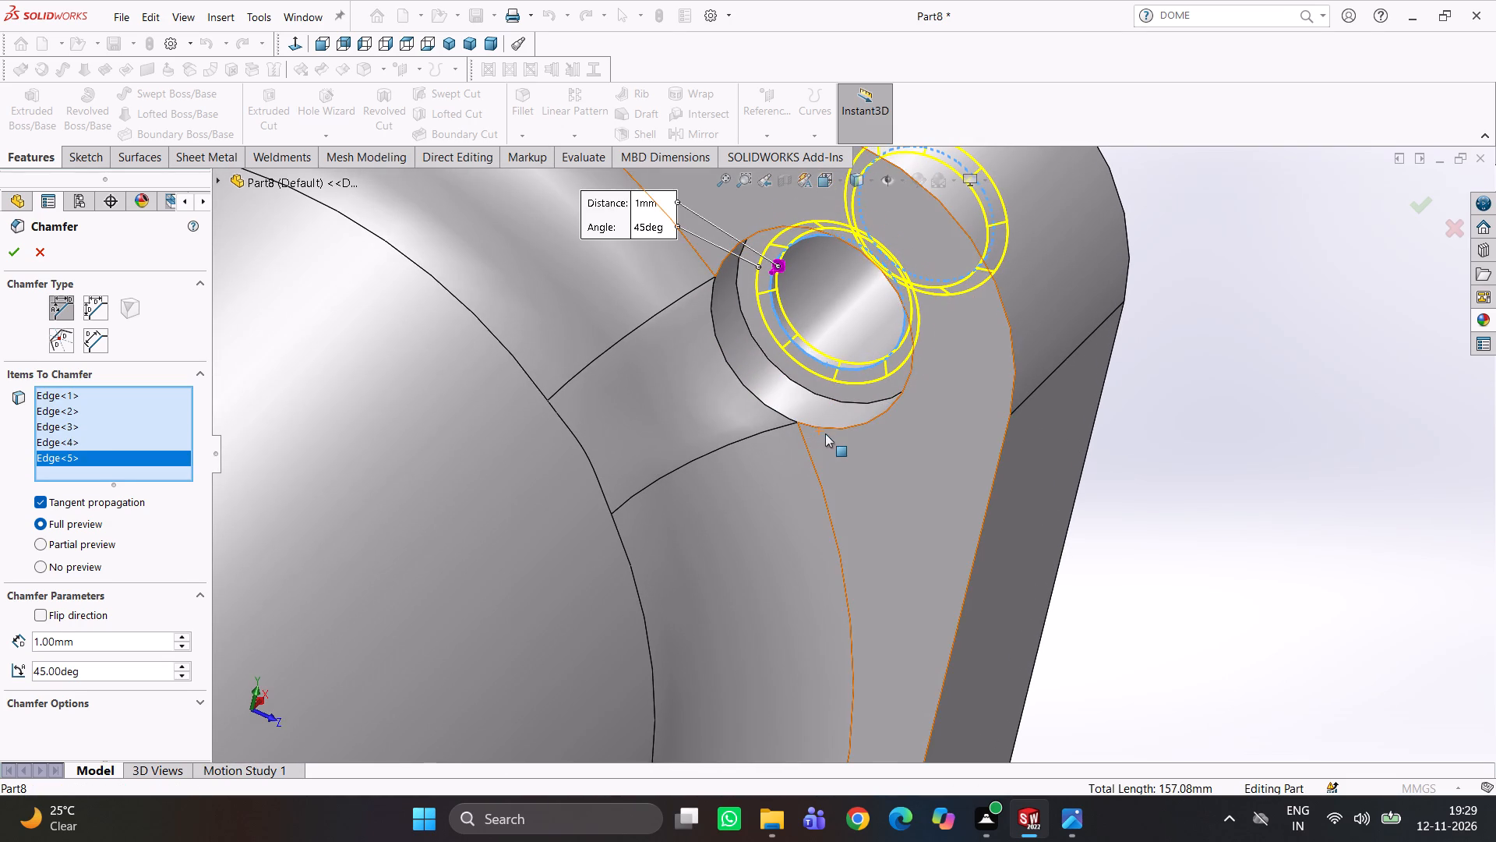
left_click(833, 429)
scroll(873, 435, "up", 7)
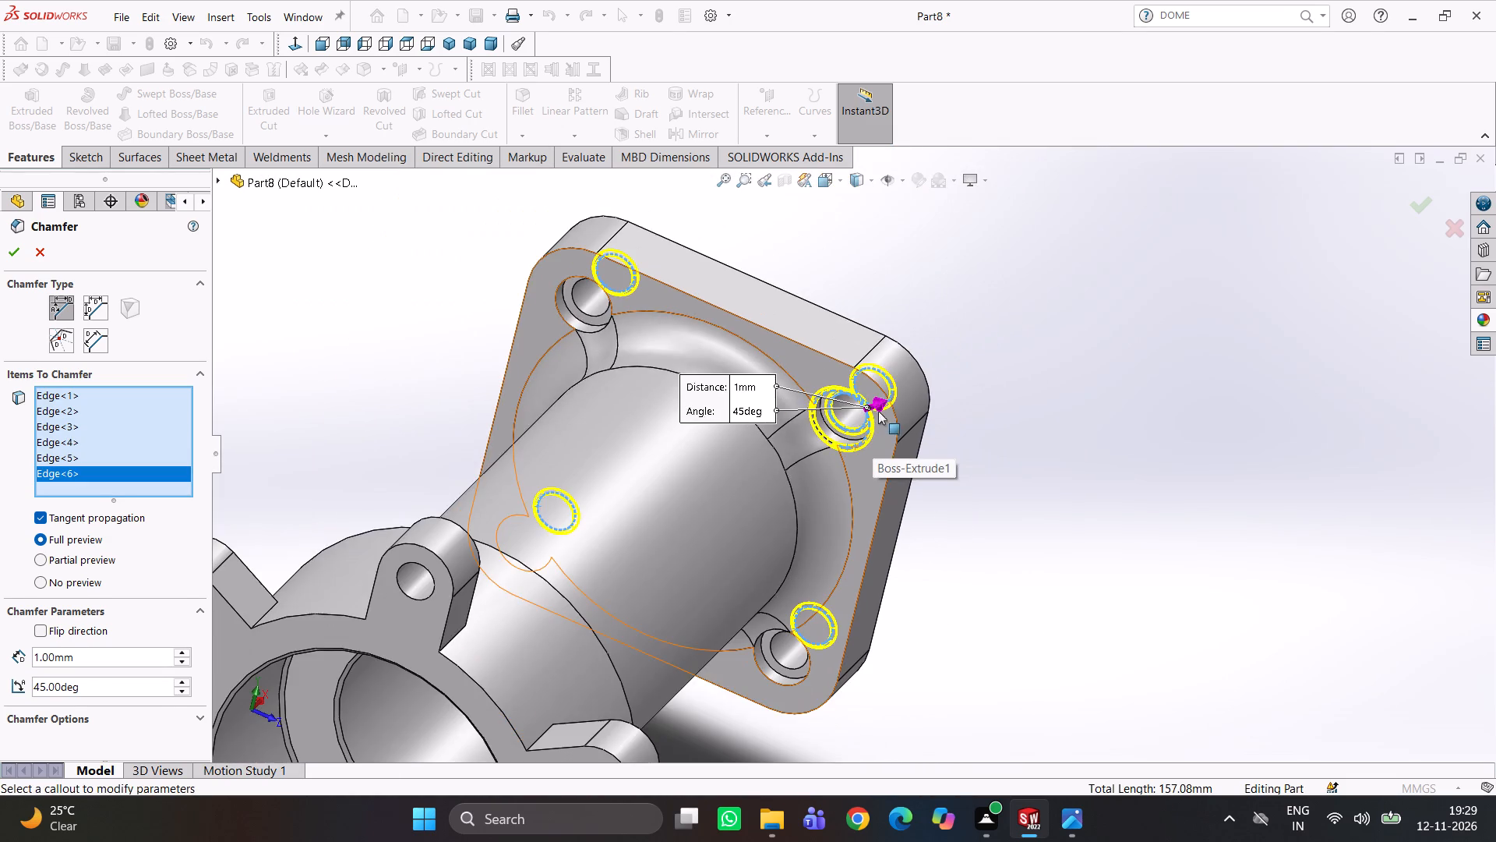
scroll(650, 346, "down", 3)
left_click(589, 313)
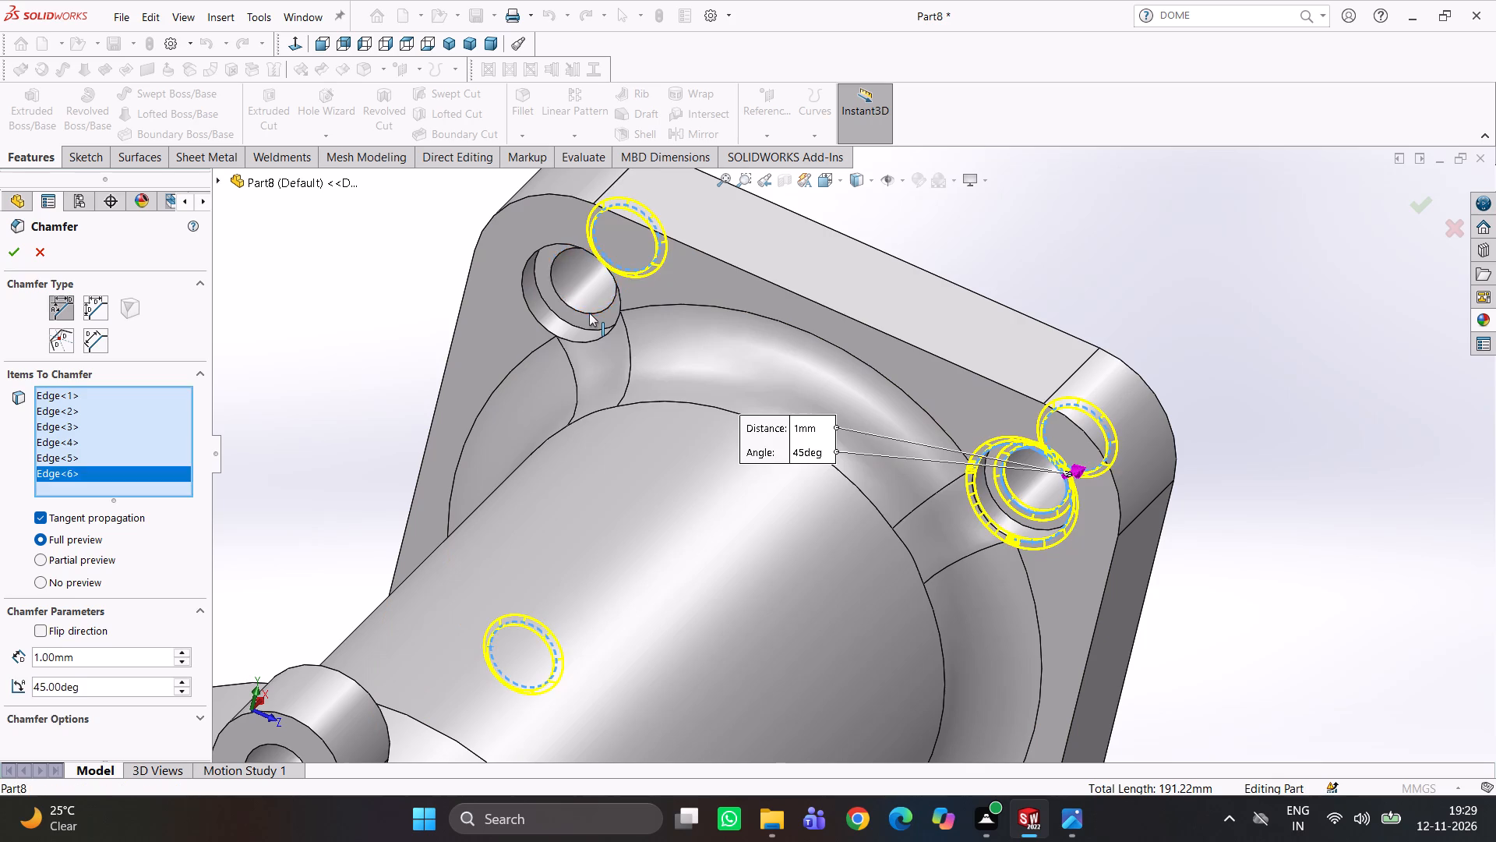
left_click(610, 331)
Add the counterbore rim and inner hole edges of the remaining two counterbored holes and finish the 1 mm × 45° chamfer.
scroll(675, 384, "up", 3)
scroll(750, 548, "up", 4)
middle_click_drag(823, 636, 846, 394)
scroll(849, 719, "up", 7)
scroll(810, 642, "down", 5)
scroll(782, 492, "down", 6)
scroll(859, 486, "down", 4)
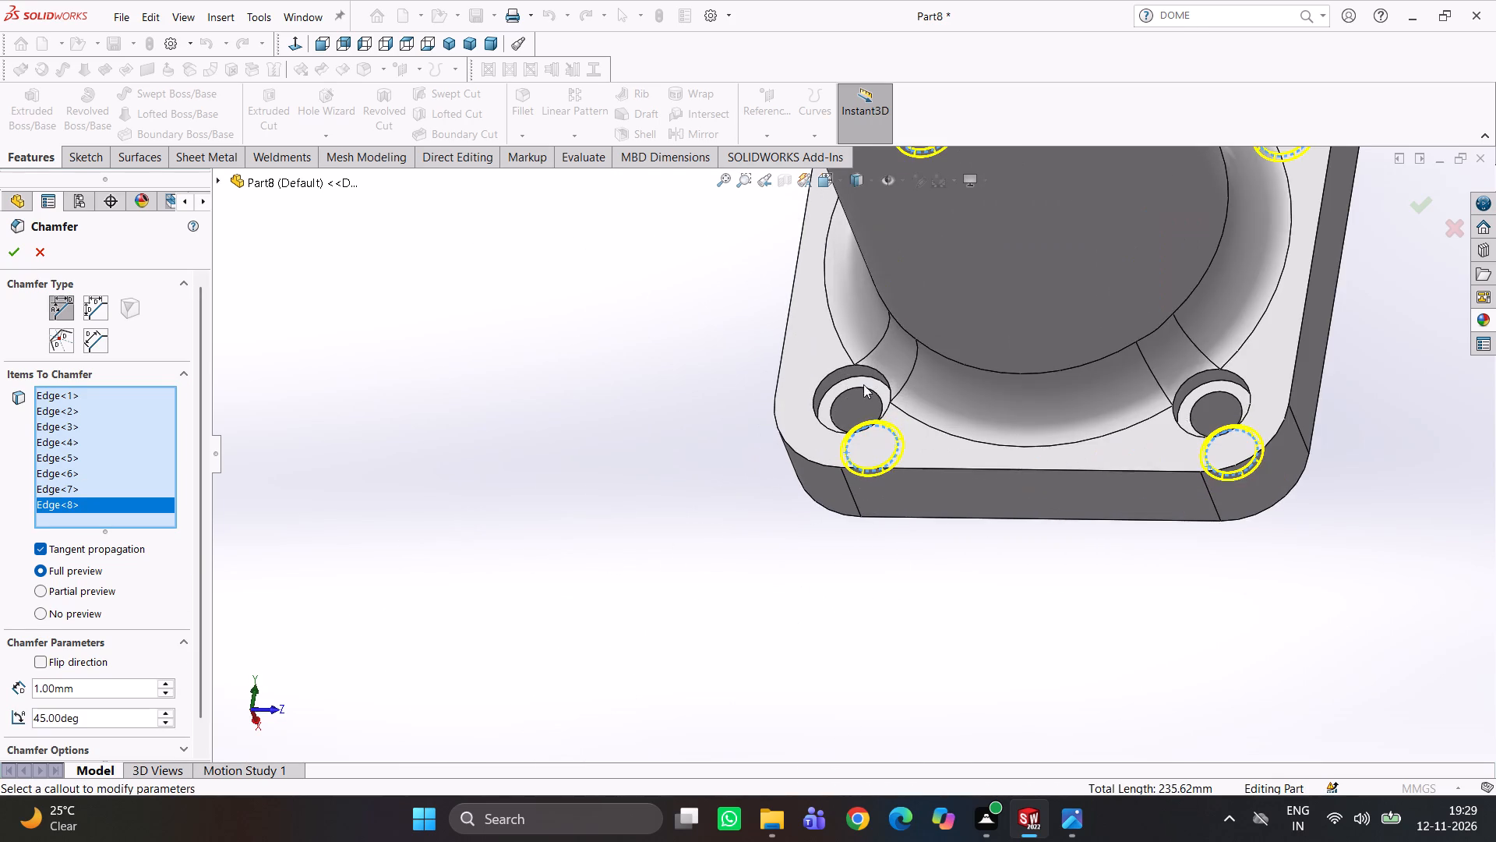
left_click(877, 347)
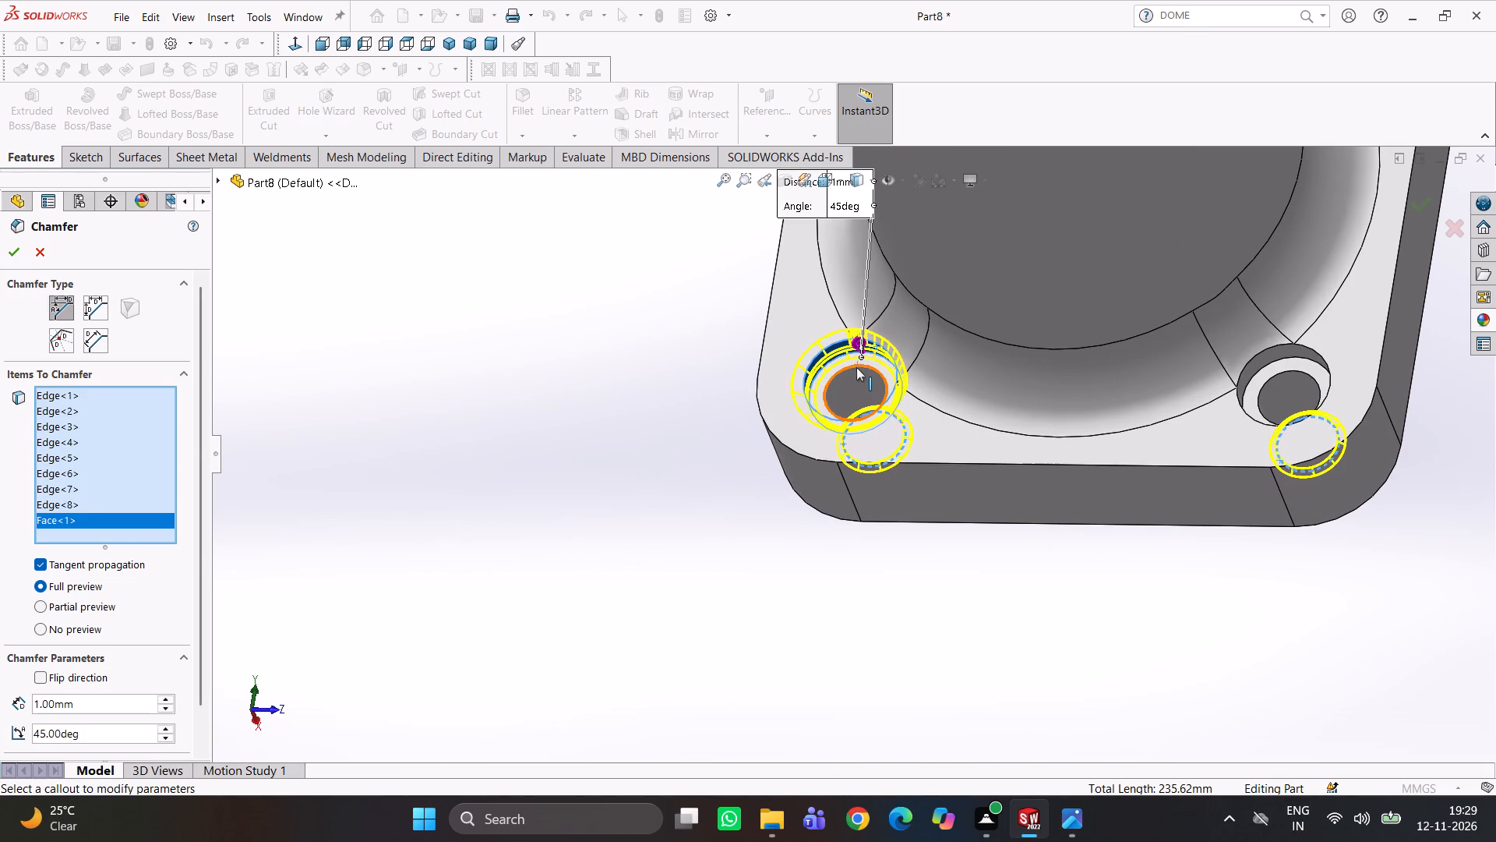
scroll(857, 376, "down", 5)
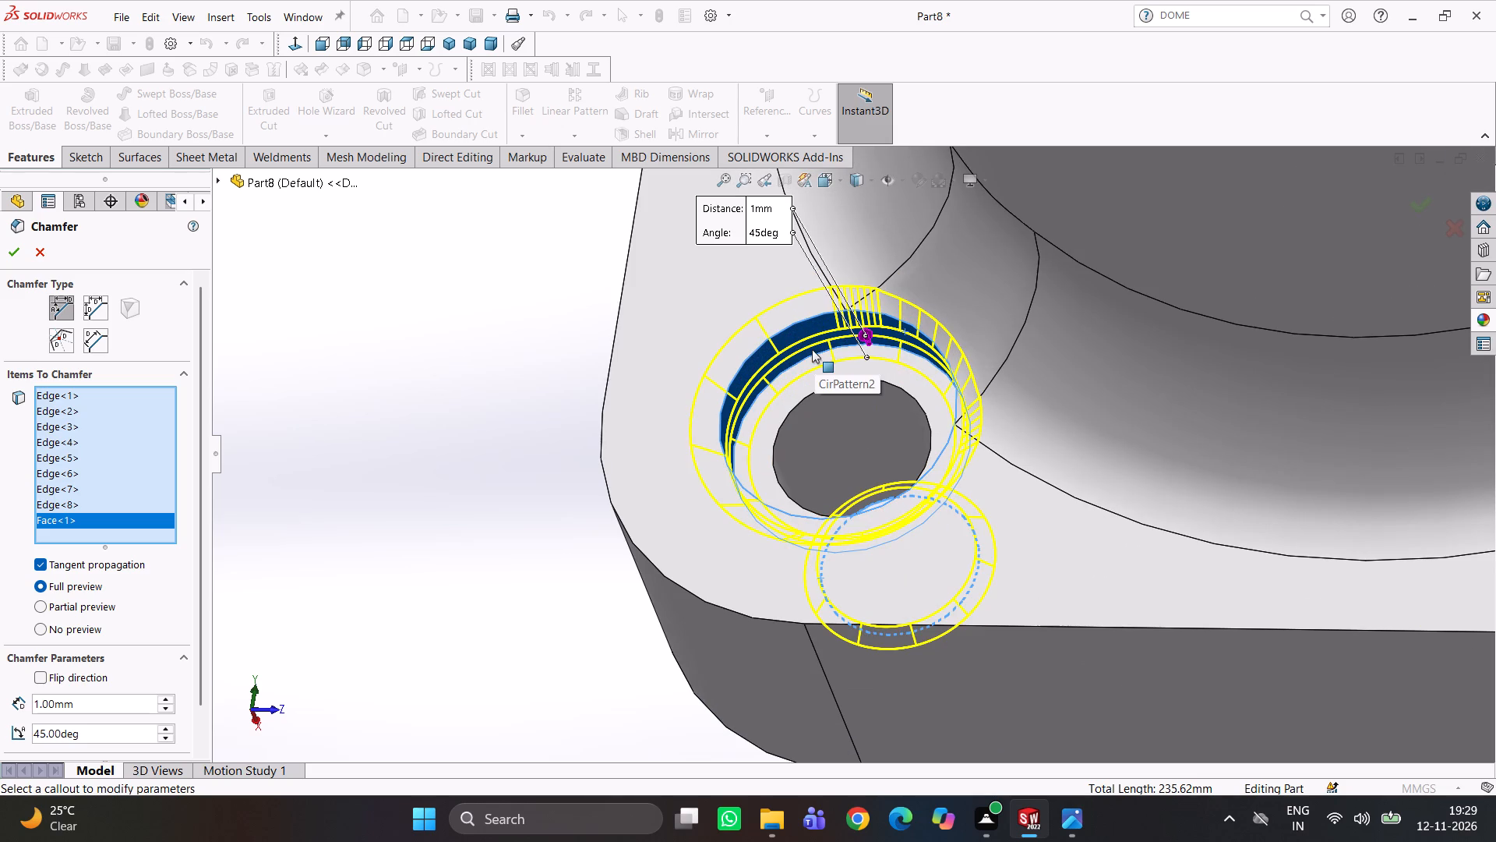
left_click(807, 344)
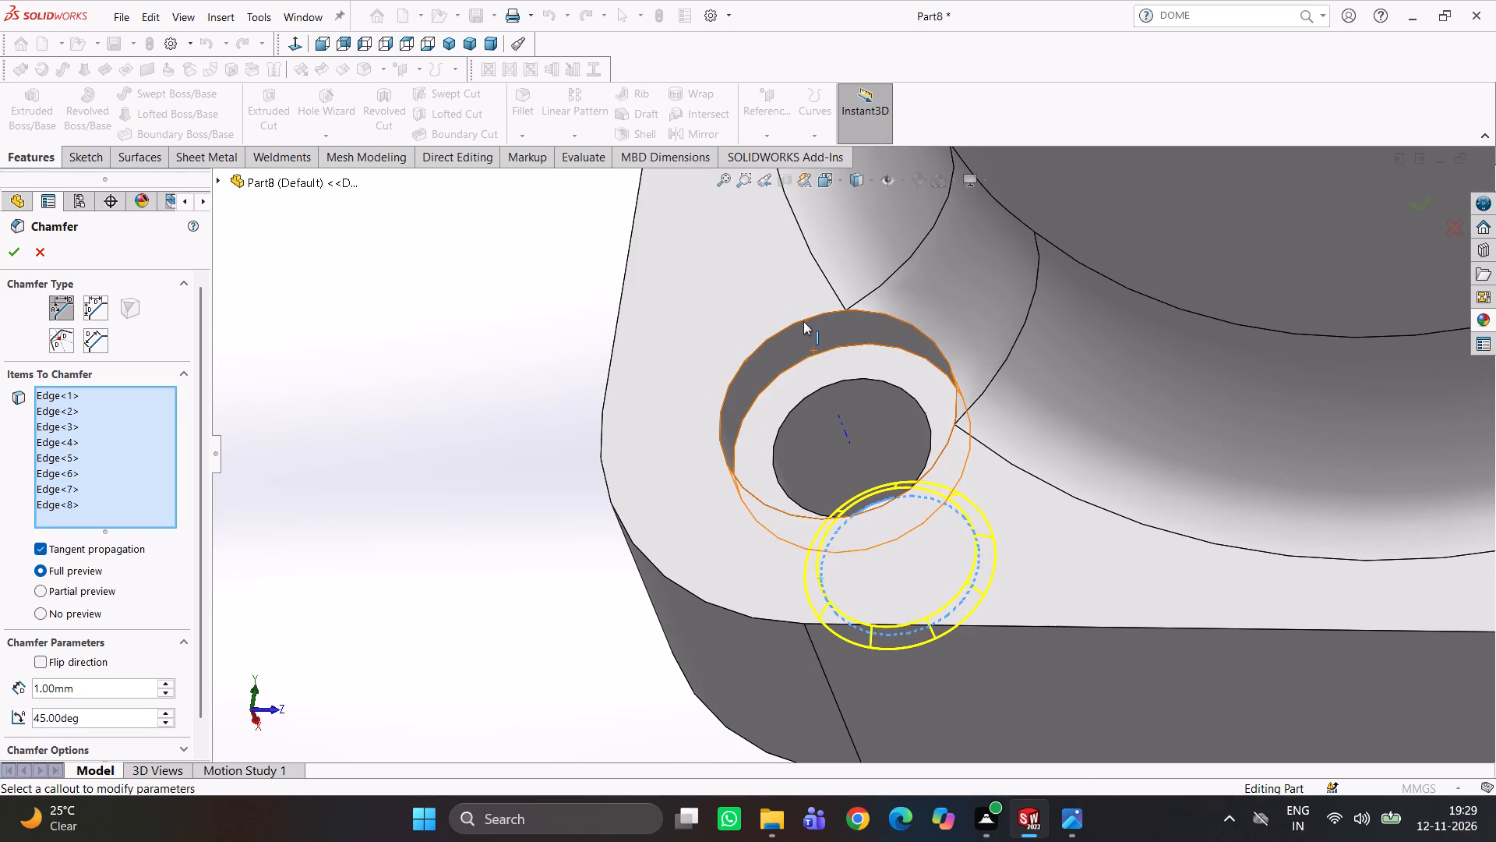
left_click(802, 318)
left_click(825, 387)
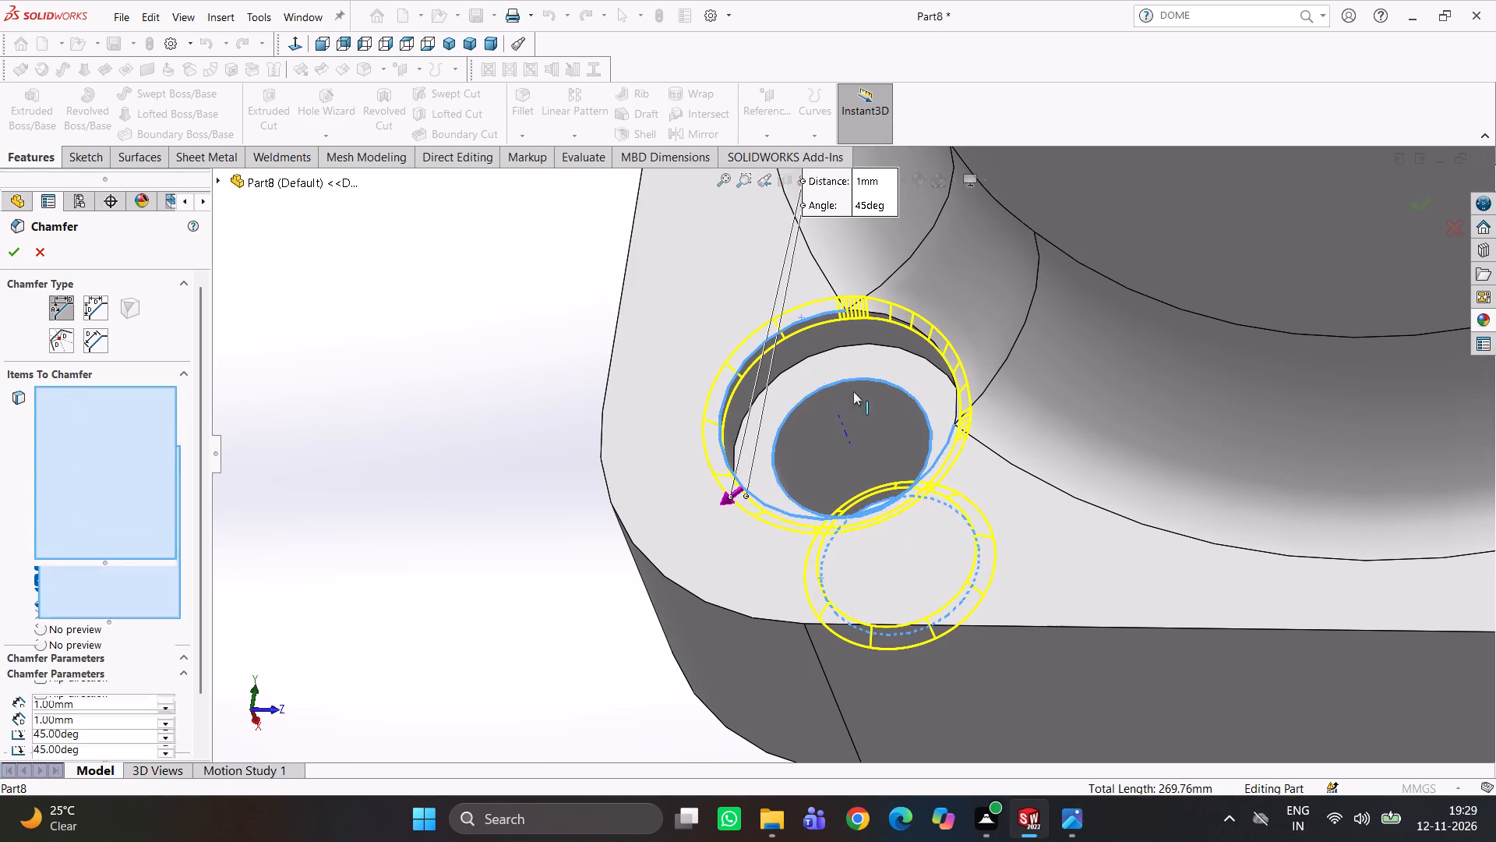
scroll(926, 407, "up", 4)
scroll(1039, 441, "up", 3)
scroll(1200, 448, "down", 5)
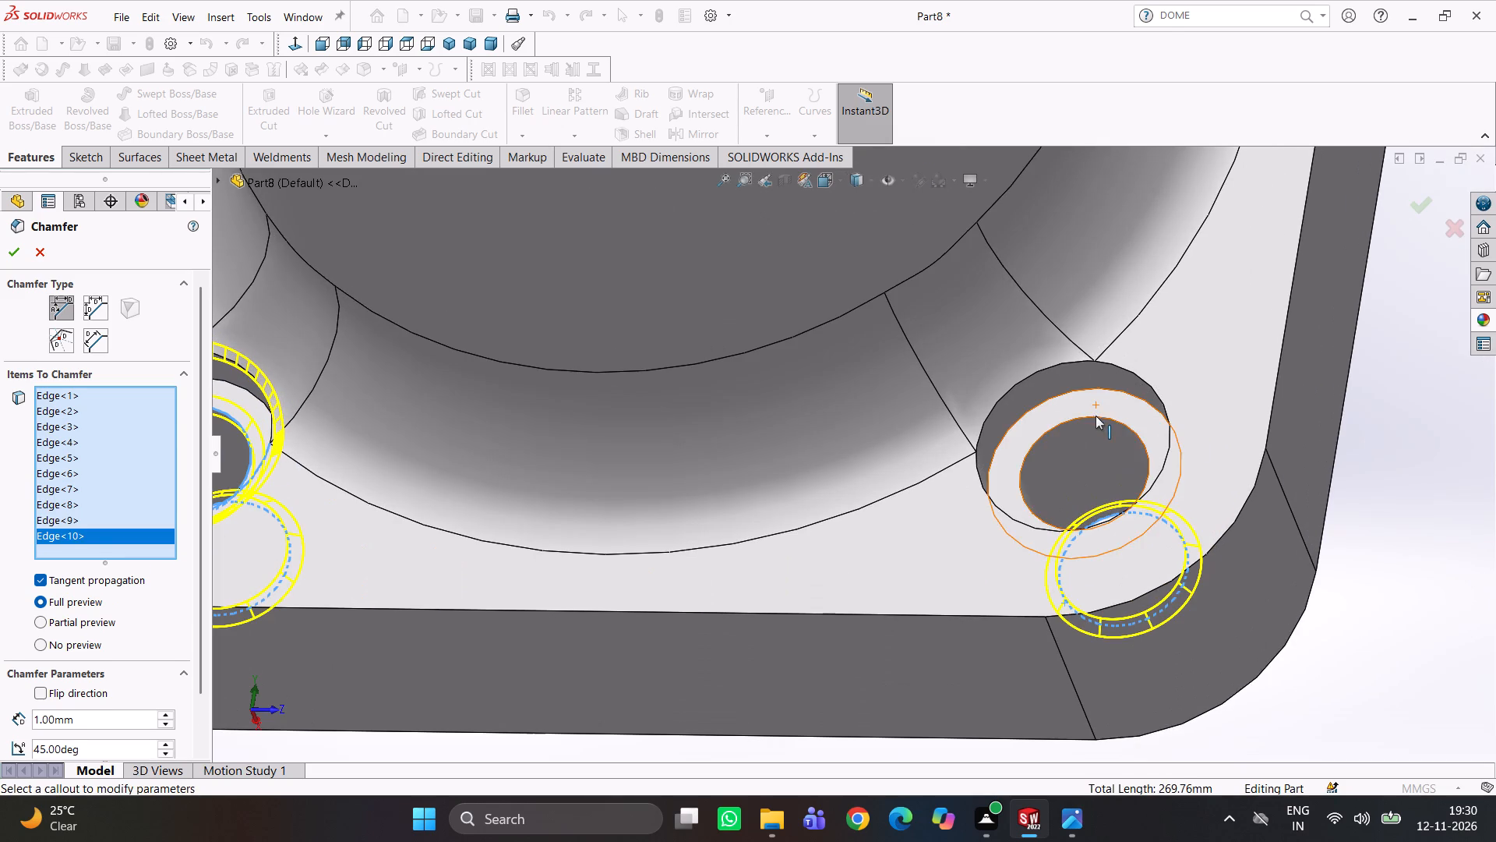
left_click(1096, 416)
left_click(1120, 368)
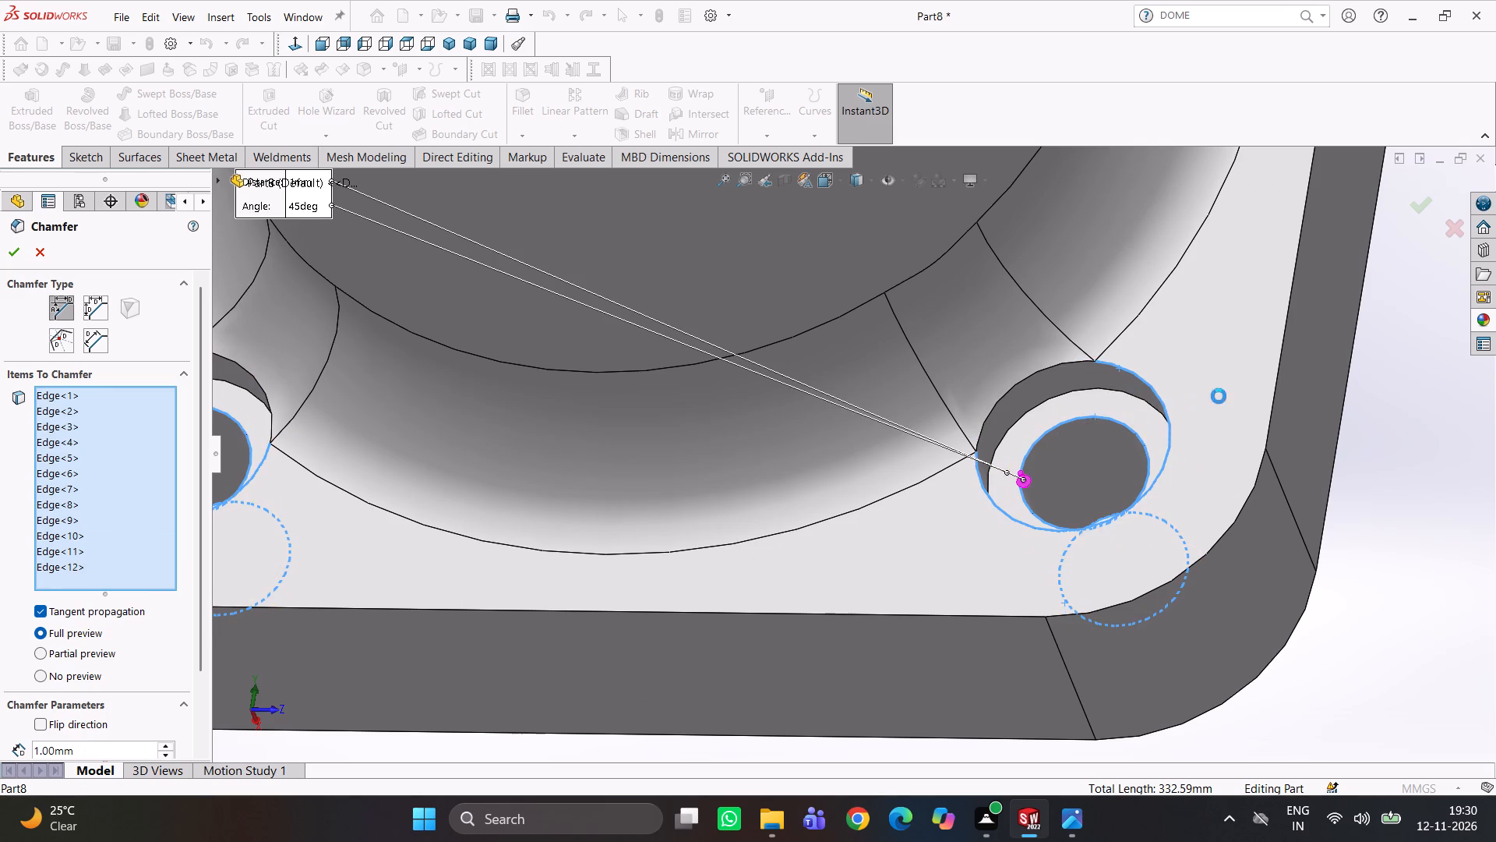
left_click(1431, 207)
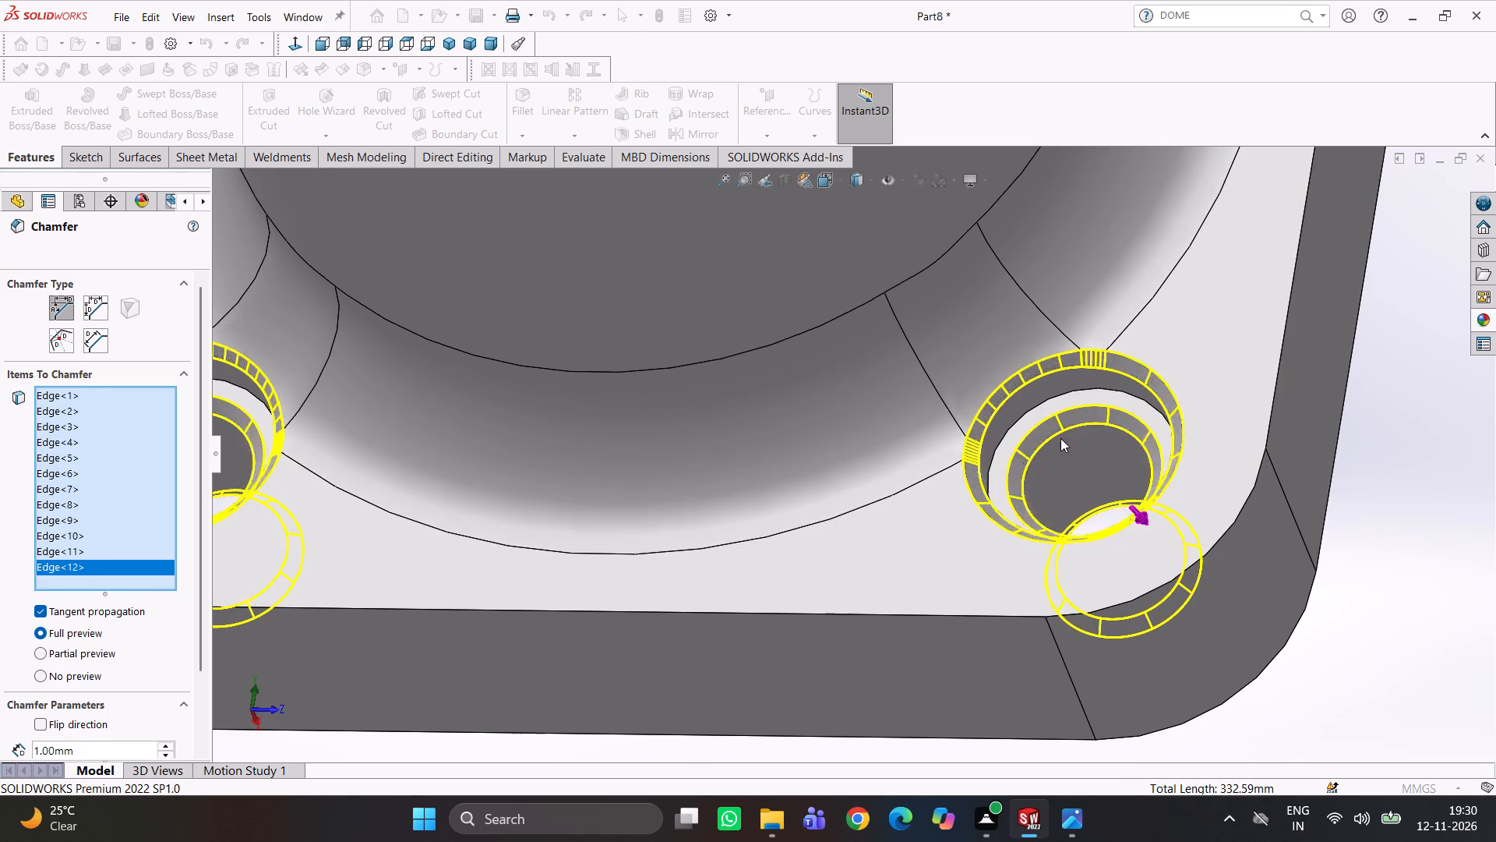
Examine the part from all around, including the chamfered square flange holes, the hub fillet and the round flange's lugs.
scroll(1066, 437, "up", 3)
middle_click_drag(1084, 471, 1088, 310)
scroll(1237, 428, "up", 2)
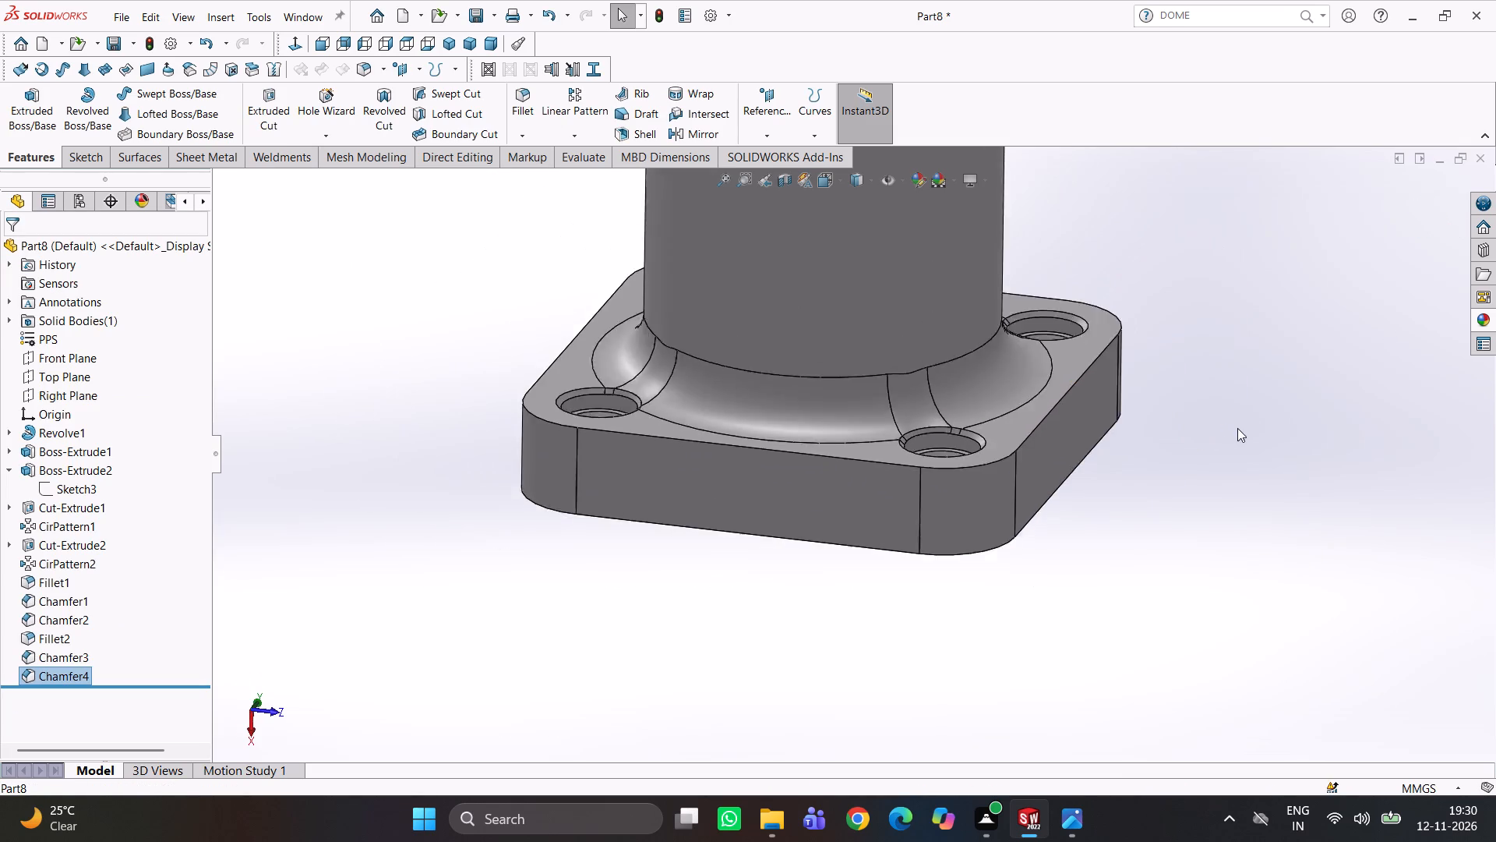
scroll(1237, 428, "up", 2)
middle_click_drag(1103, 398, 1034, 479)
scroll(1084, 430, "up", 4)
middle_click_drag(1052, 393, 1013, 311)
scroll(943, 371, "down", 2)
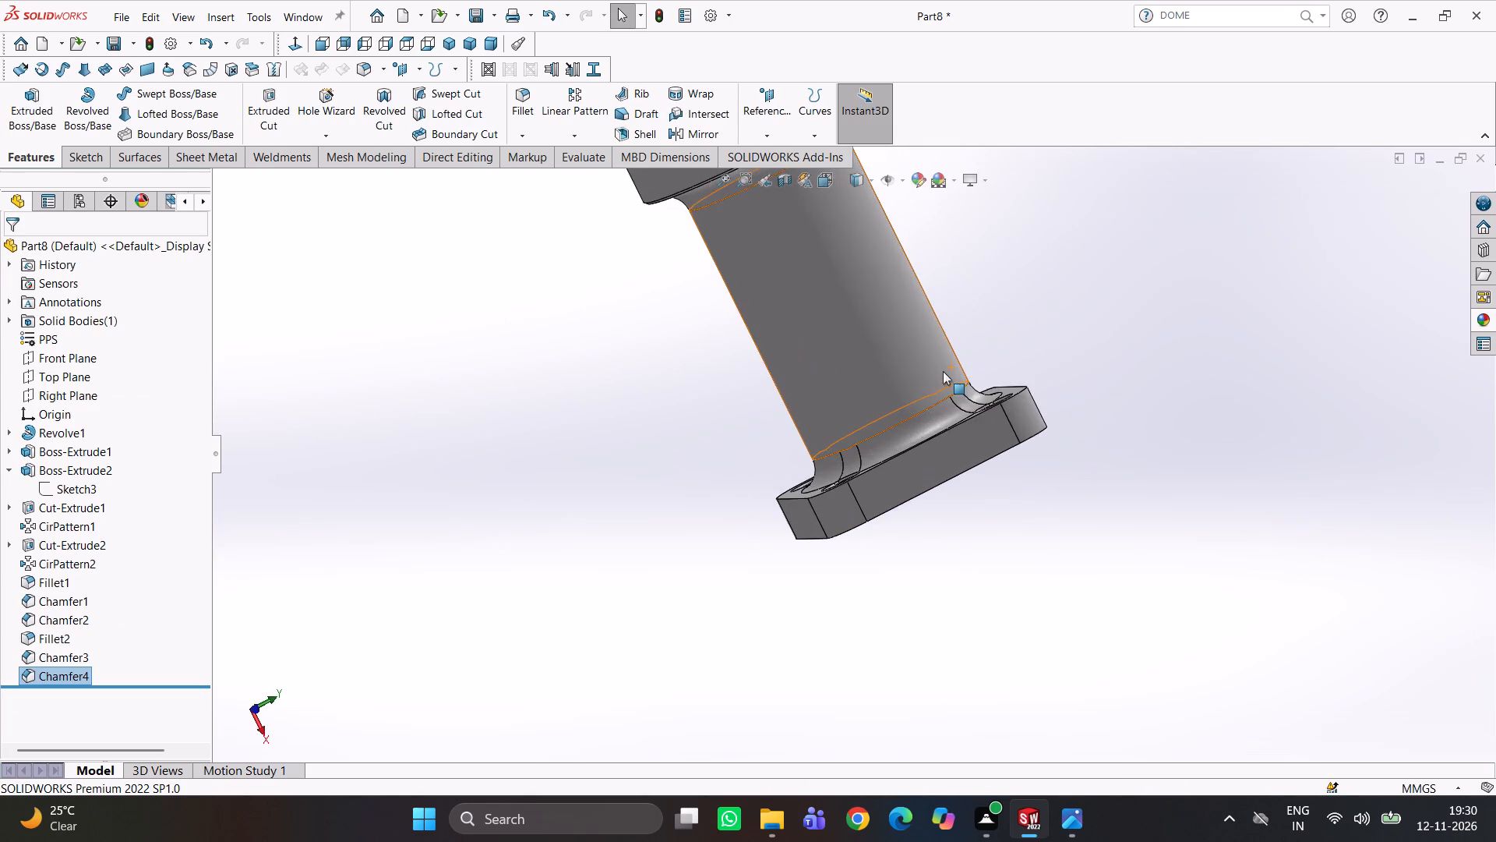
scroll(943, 371, "up", 7)
middle_click_drag(911, 392, 850, 345)
scroll(852, 387, "down", 4)
middle_click_drag(861, 398, 877, 434)
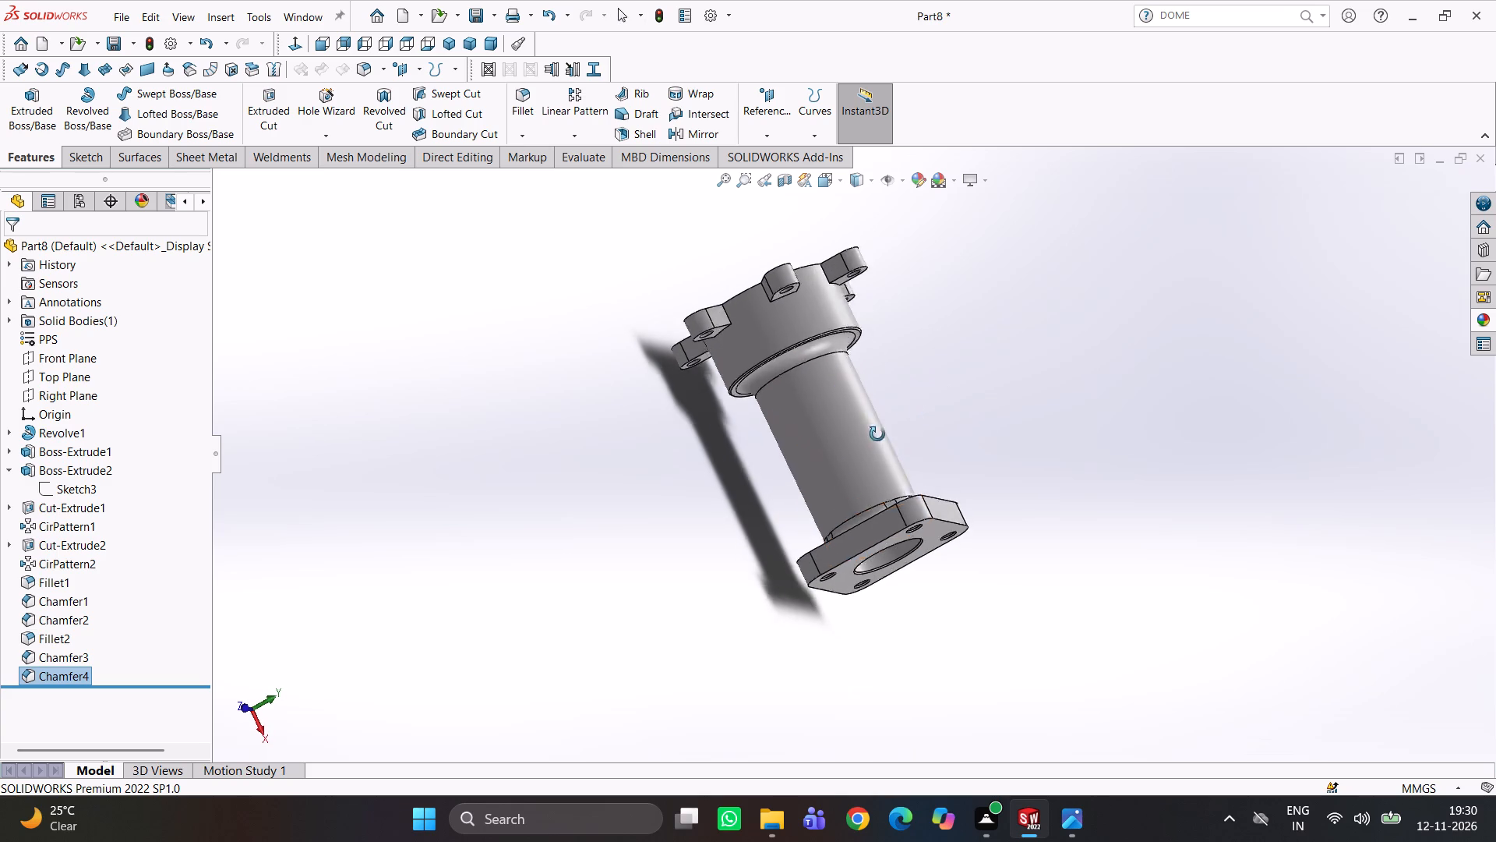
middle_click_drag(877, 434, 884, 444)
scroll(738, 354, "down", 4)
scroll(921, 413, "down", 2)
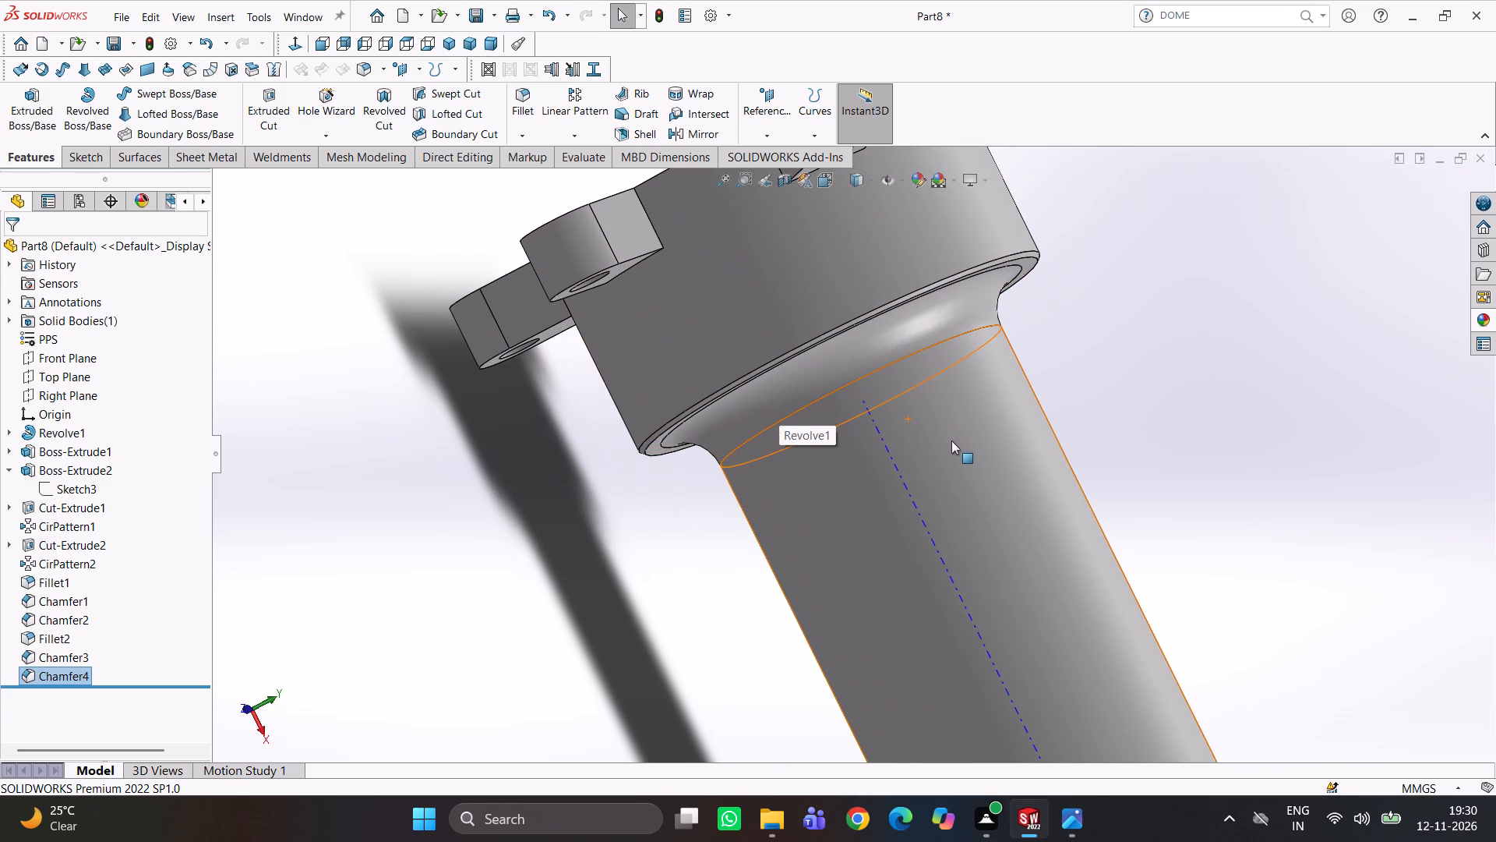
scroll(1084, 458, "up", 4)
middle_click_drag(1084, 458, 940, 373)
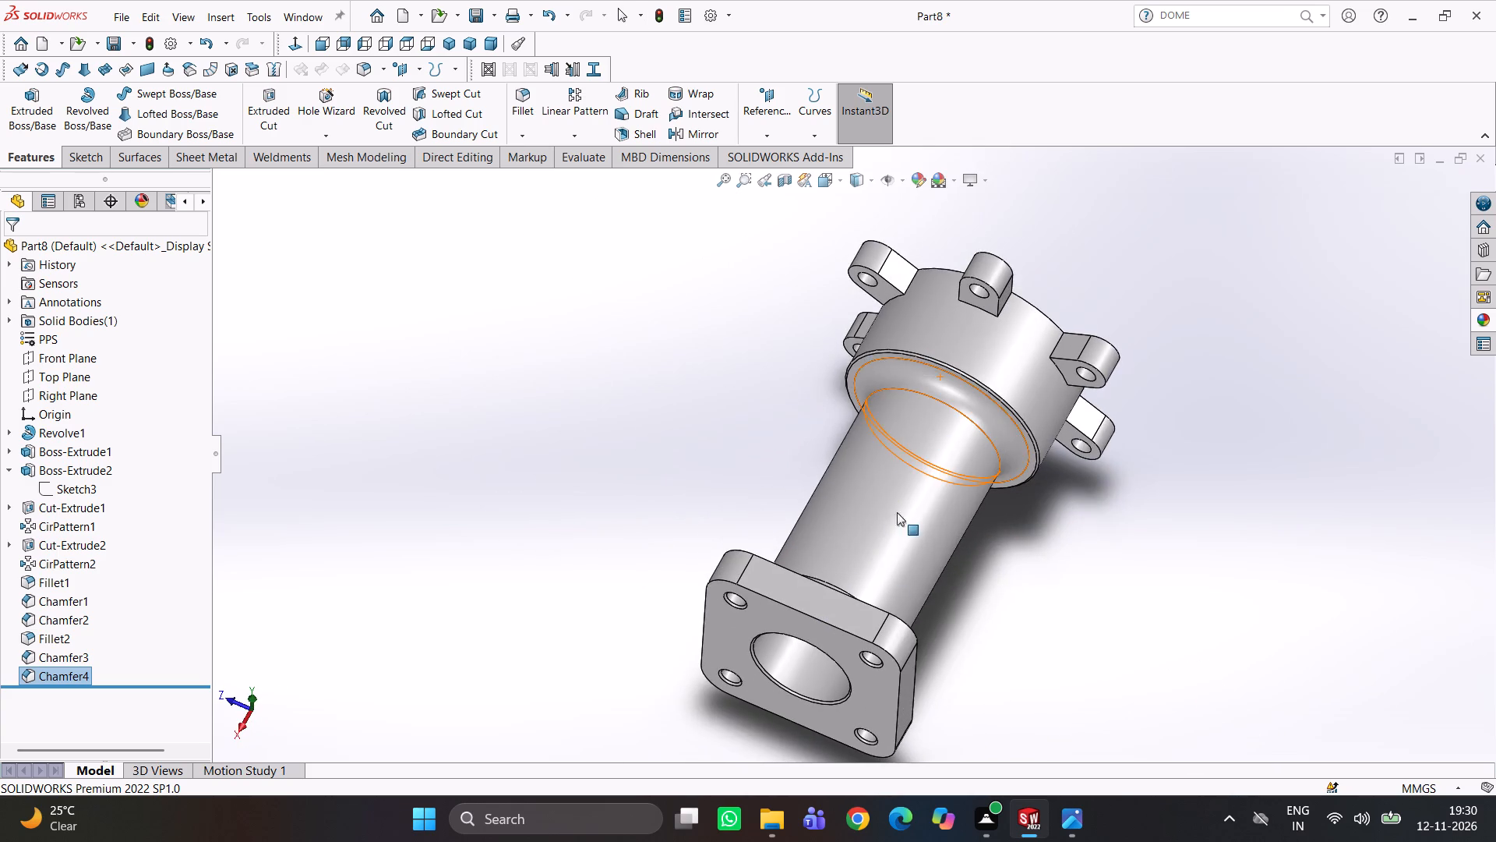
scroll(882, 597, "down", 3)
middle_click_drag(877, 615, 899, 366)
scroll(834, 584, "up", 3)
scroll(838, 607, "down", 1)
middle_click_drag(838, 607, 877, 600)
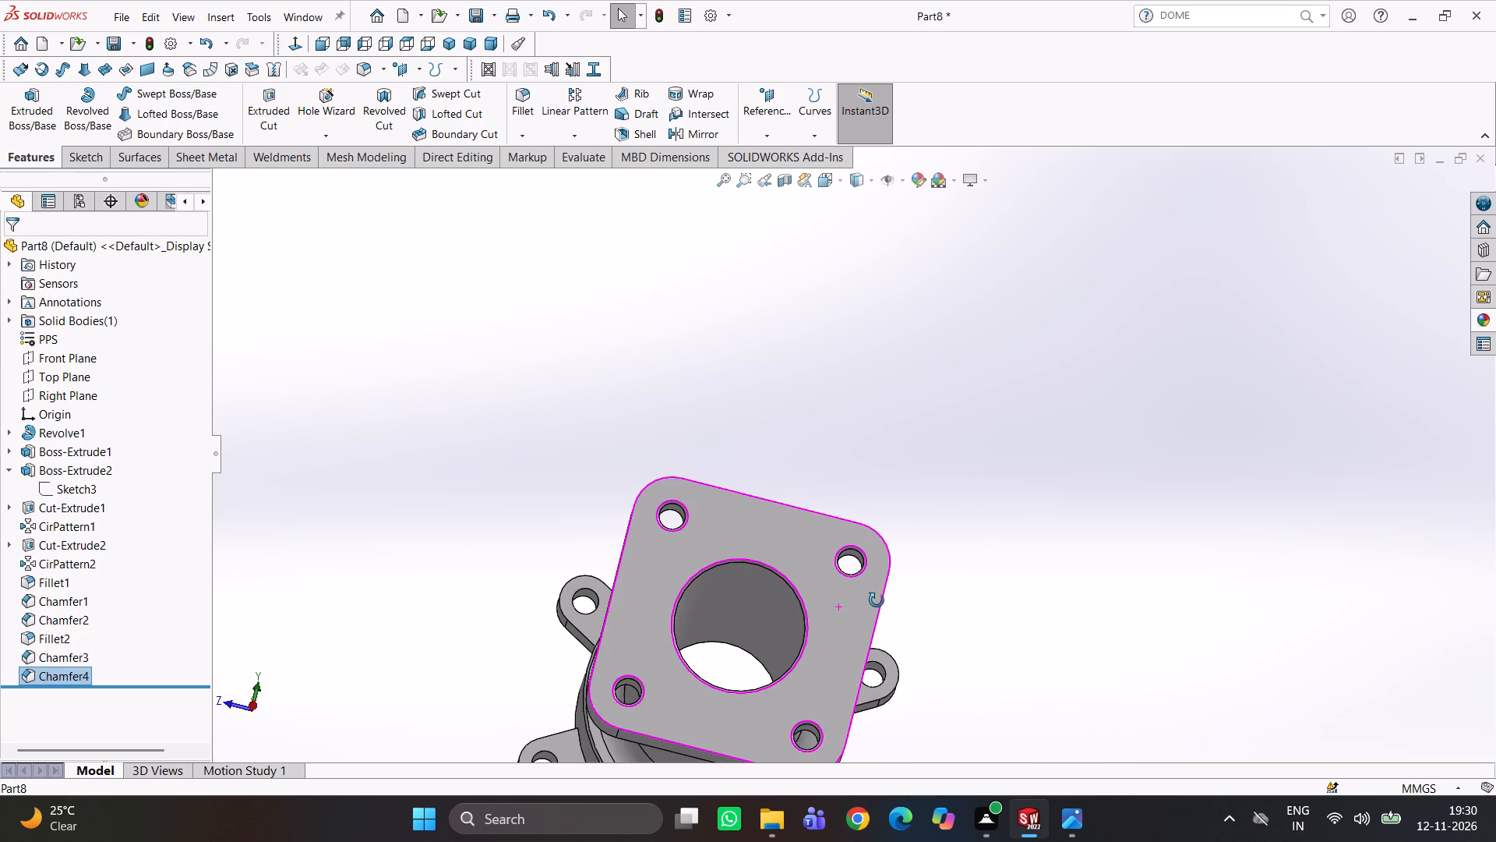
middle_click_drag(877, 600, 870, 634)
scroll(870, 636, "down", 1)
middle_click_drag(909, 584, 758, 602)
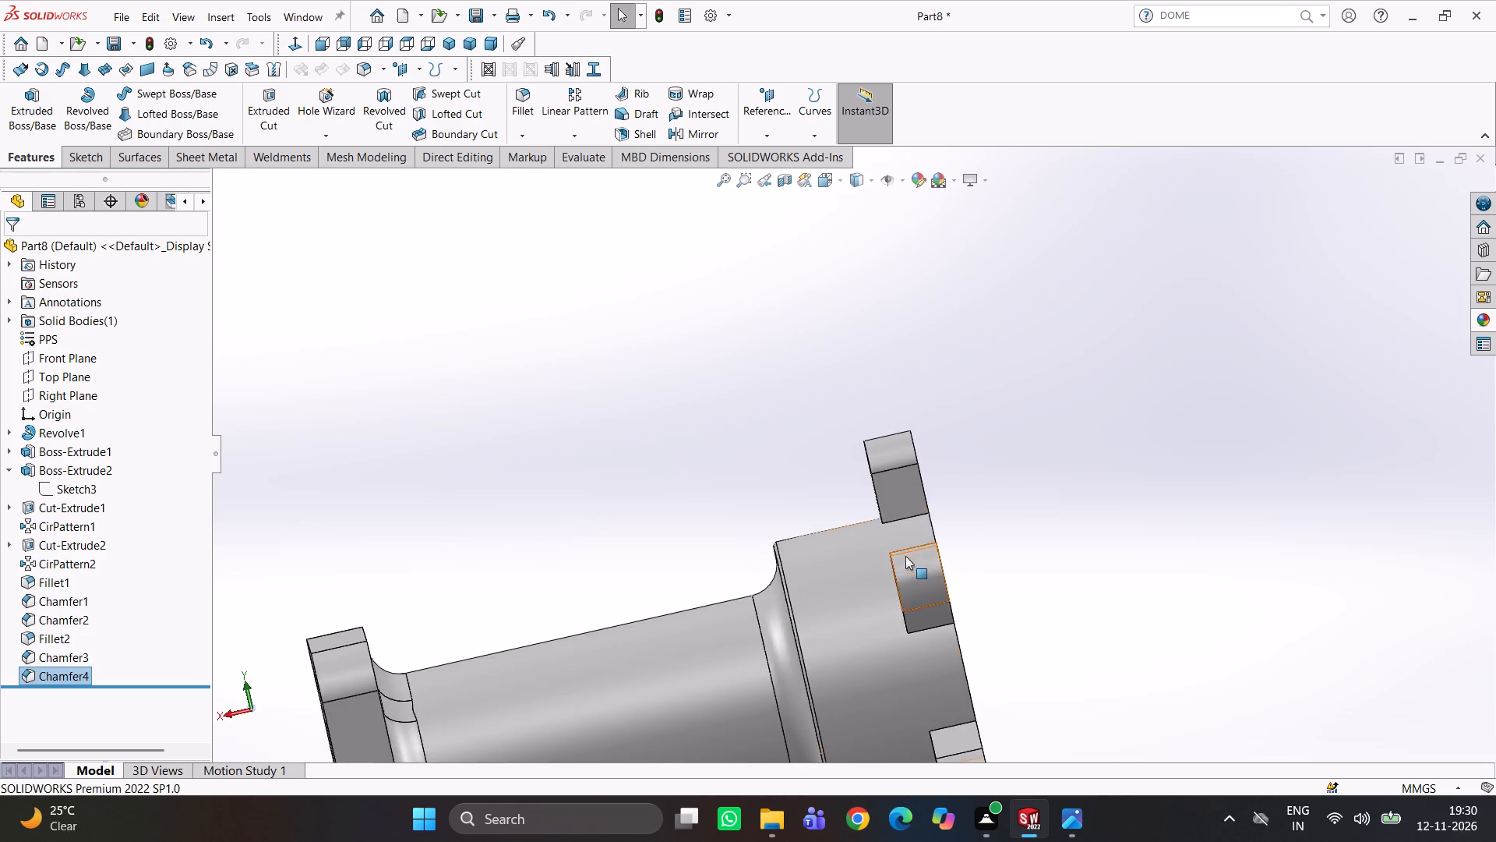
scroll(921, 554, "up", 3)
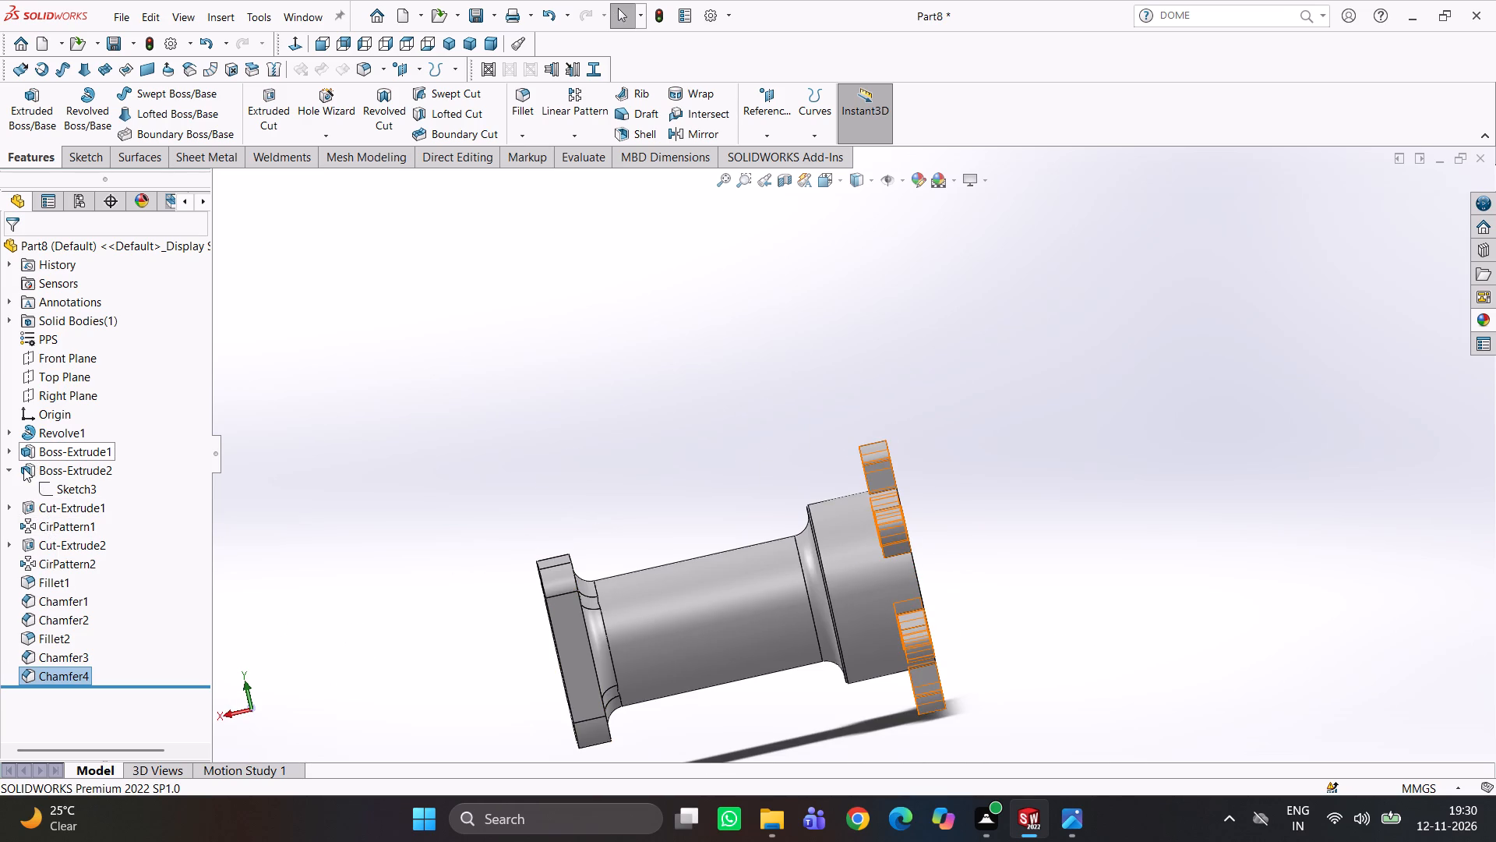
Open the round flange's lug sketch for editing and examine the six lug profiles, their dimensions and one lug's side line.
left_click(37, 488)
left_click(49, 485)
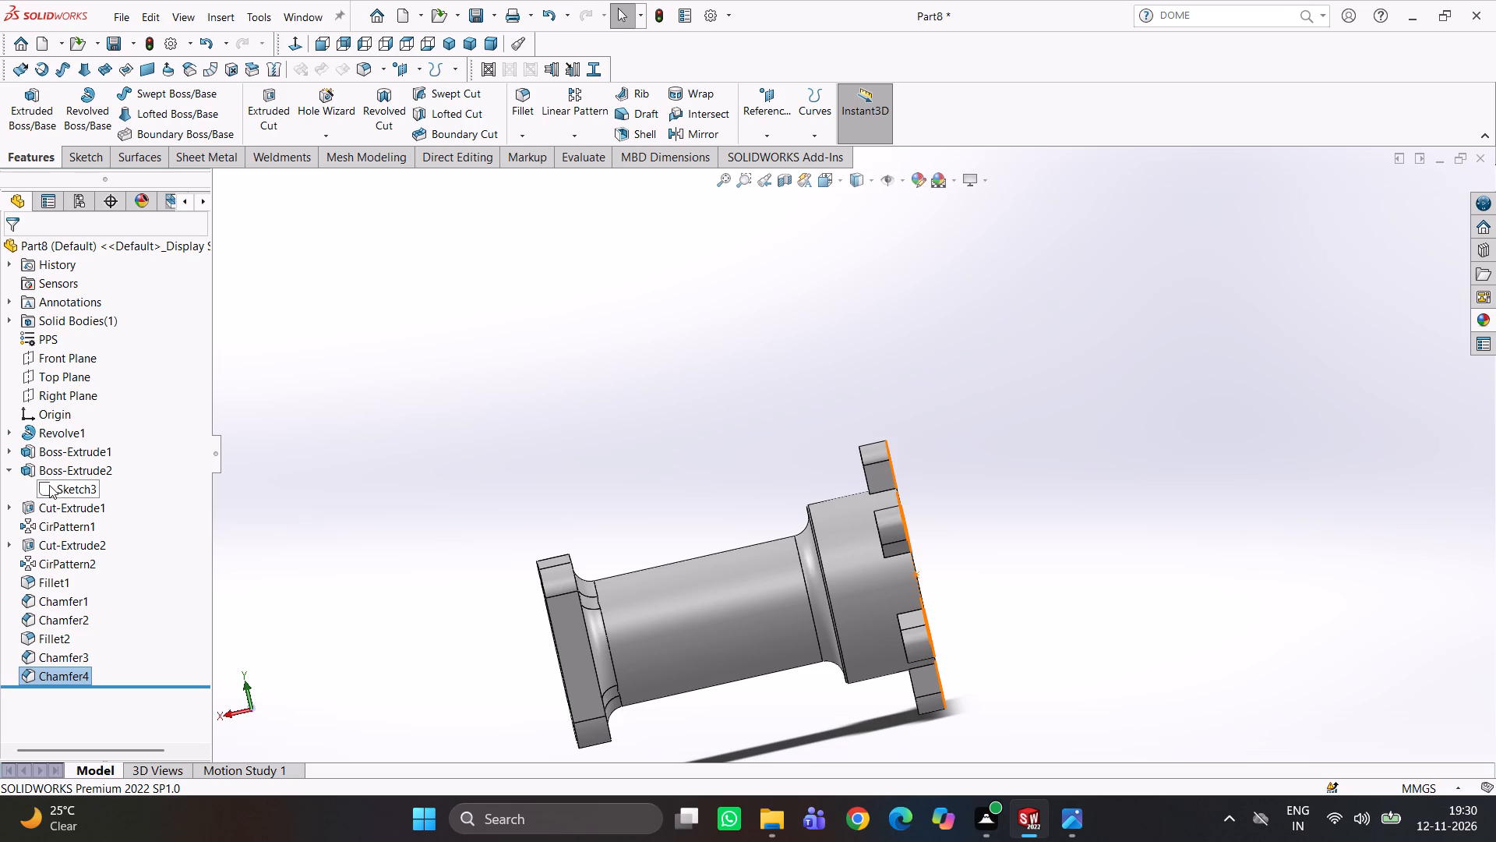
left_click(59, 440)
scroll(1139, 672, "up", 1)
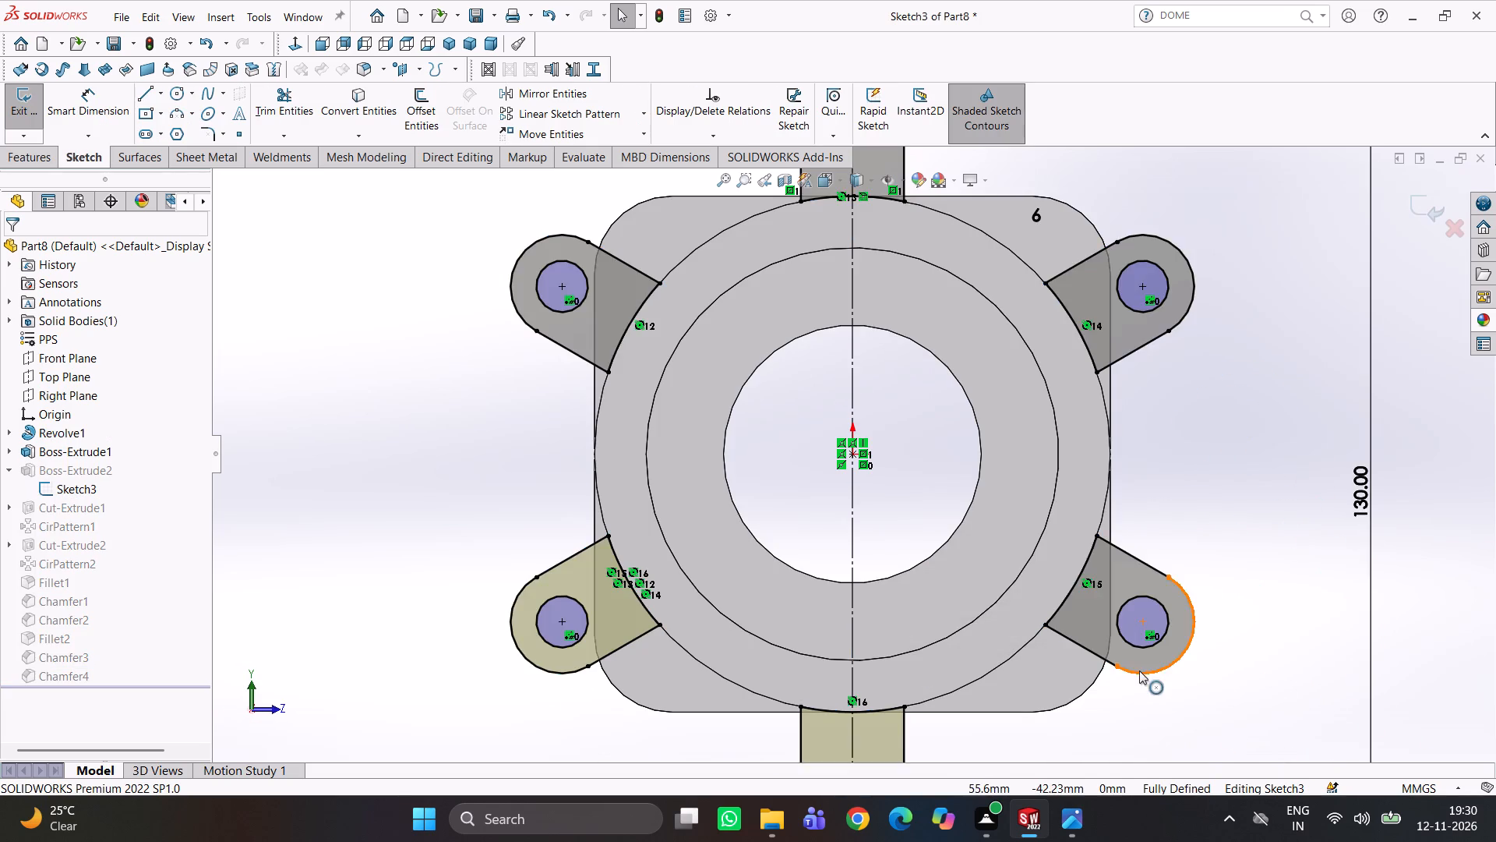
scroll(1139, 670, "up", 3)
scroll(883, 326, "down", 2)
scroll(878, 462, "down", 2)
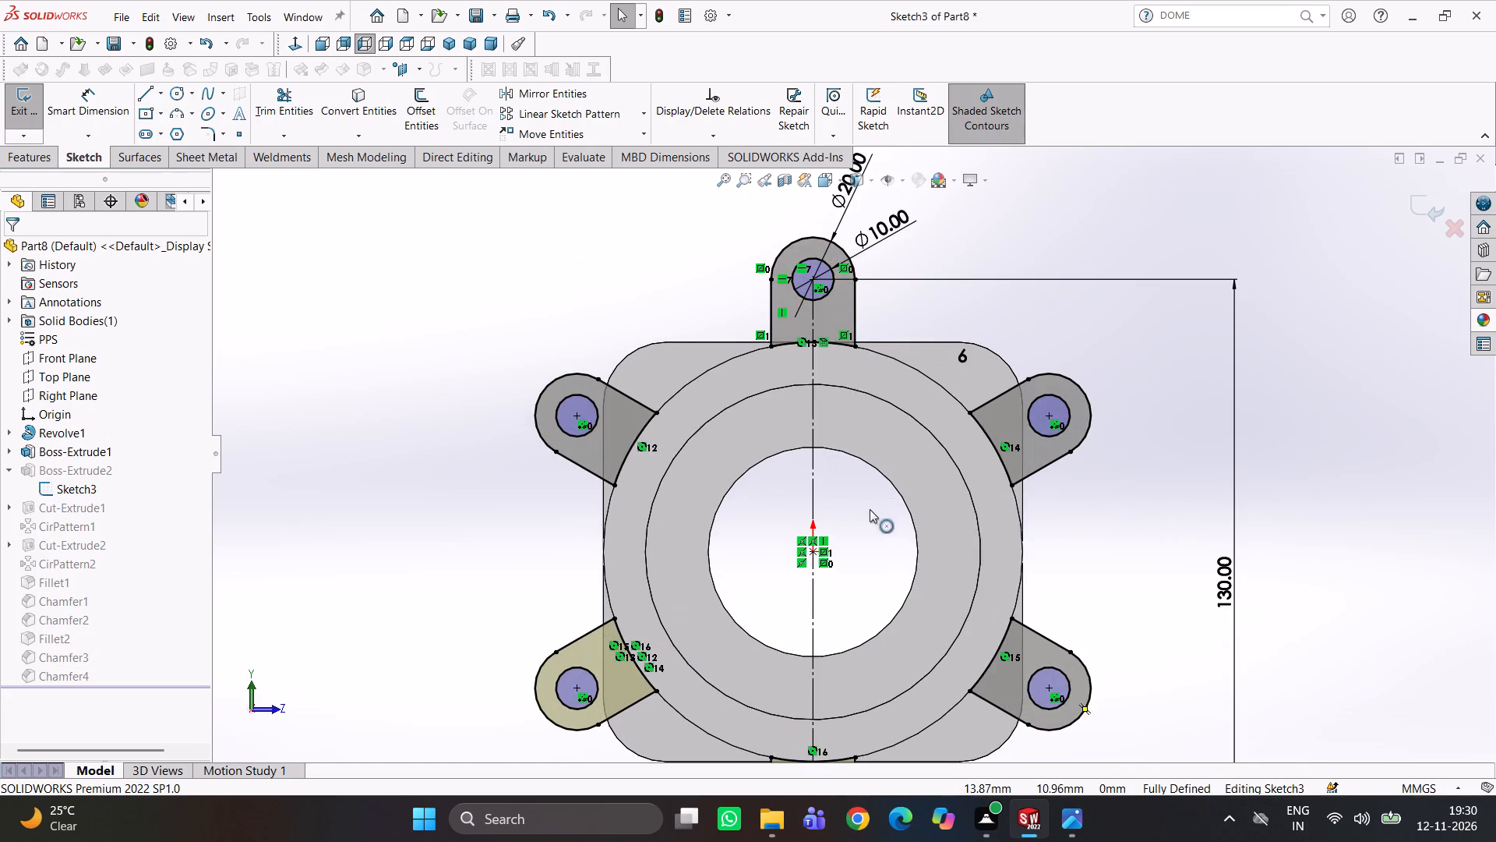
scroll(869, 509, "up", 3)
scroll(831, 602, "down", 4)
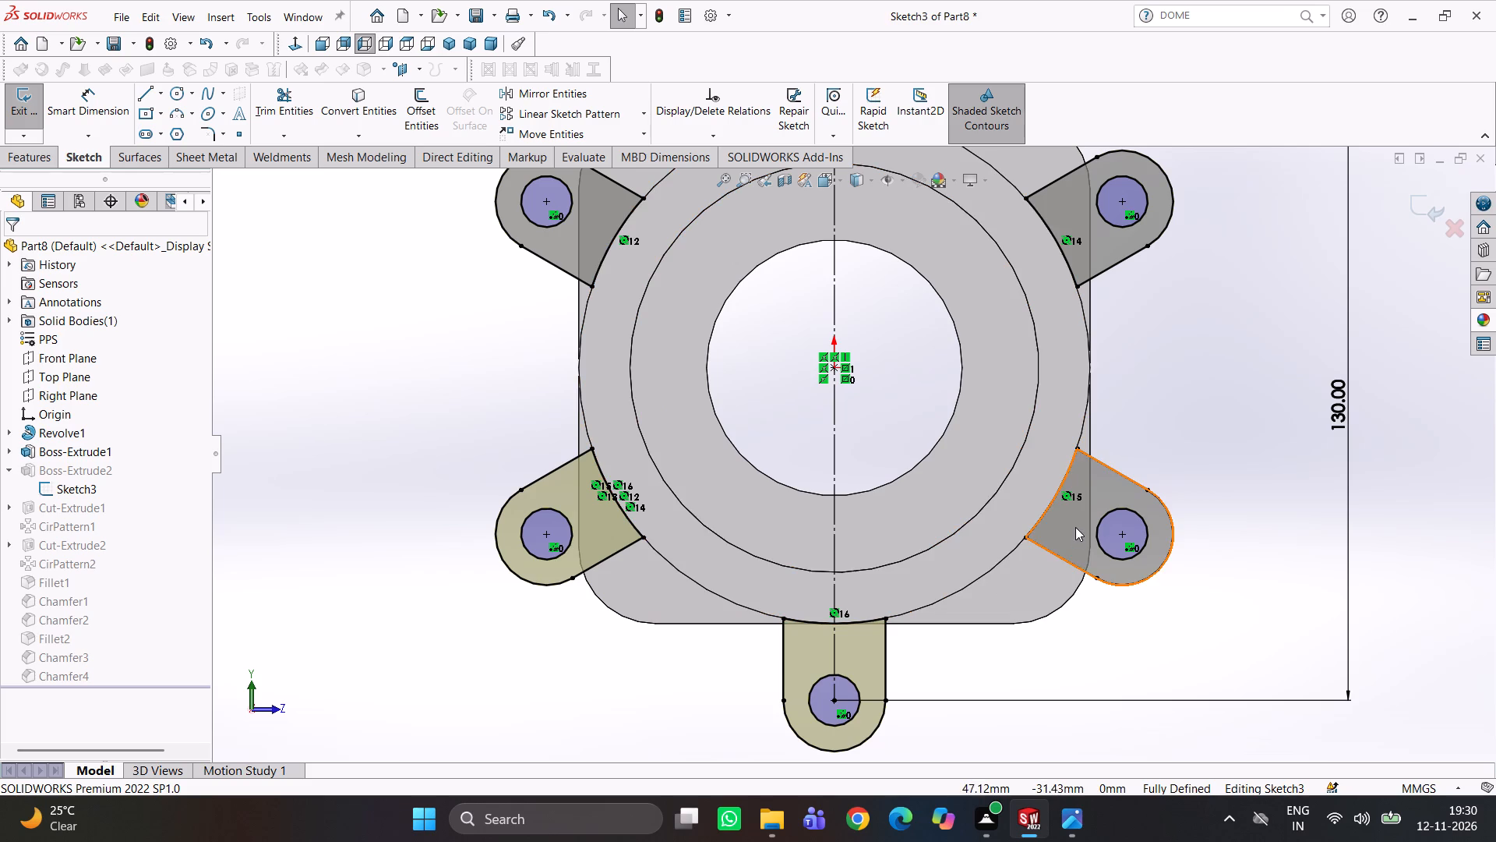
scroll(1070, 526, "up", 1)
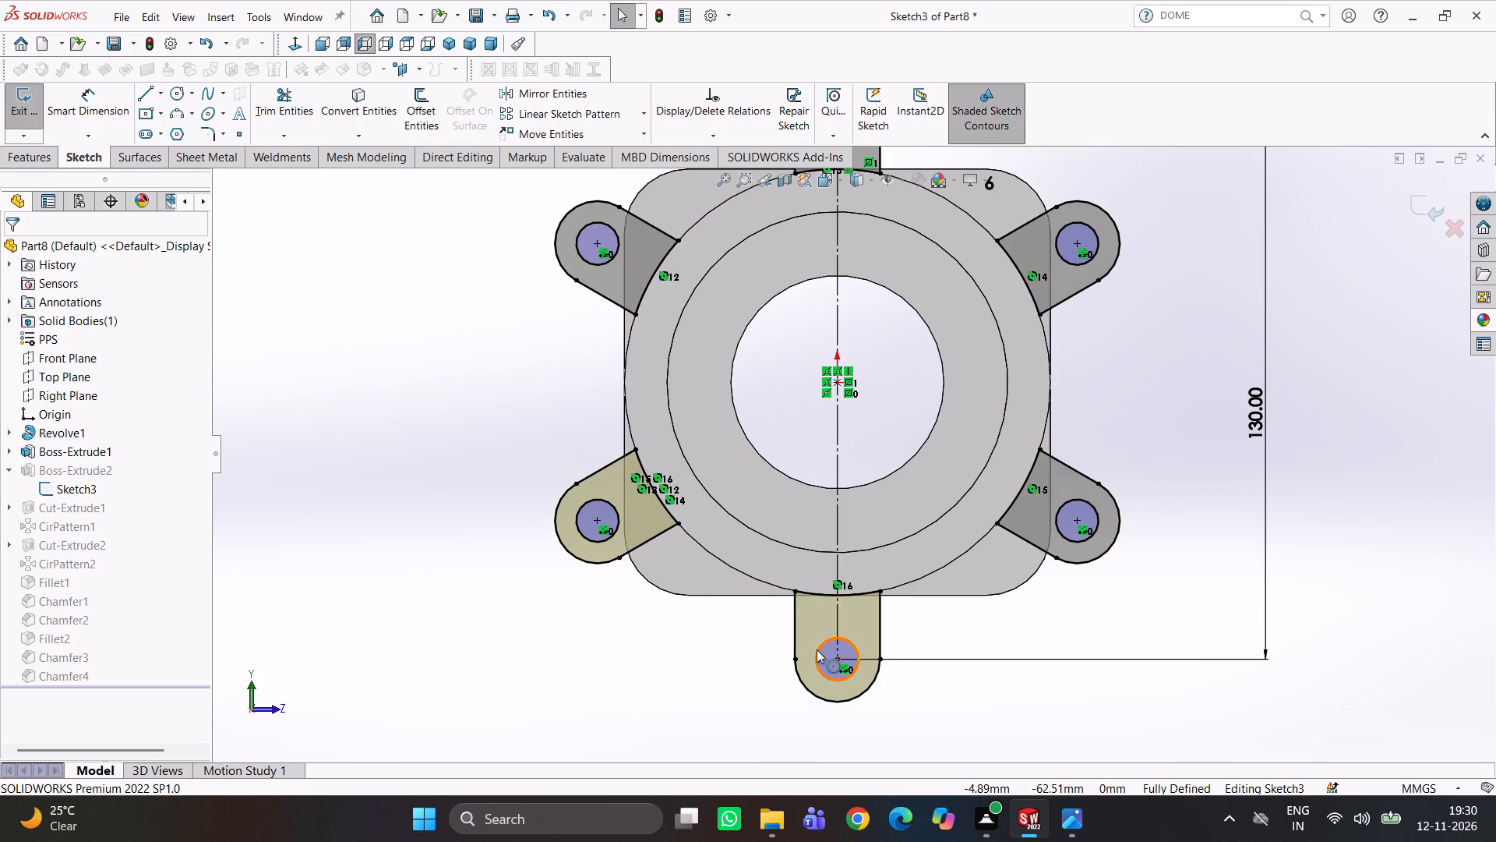
scroll(829, 644, "up", 3)
scroll(832, 641, "down", 1)
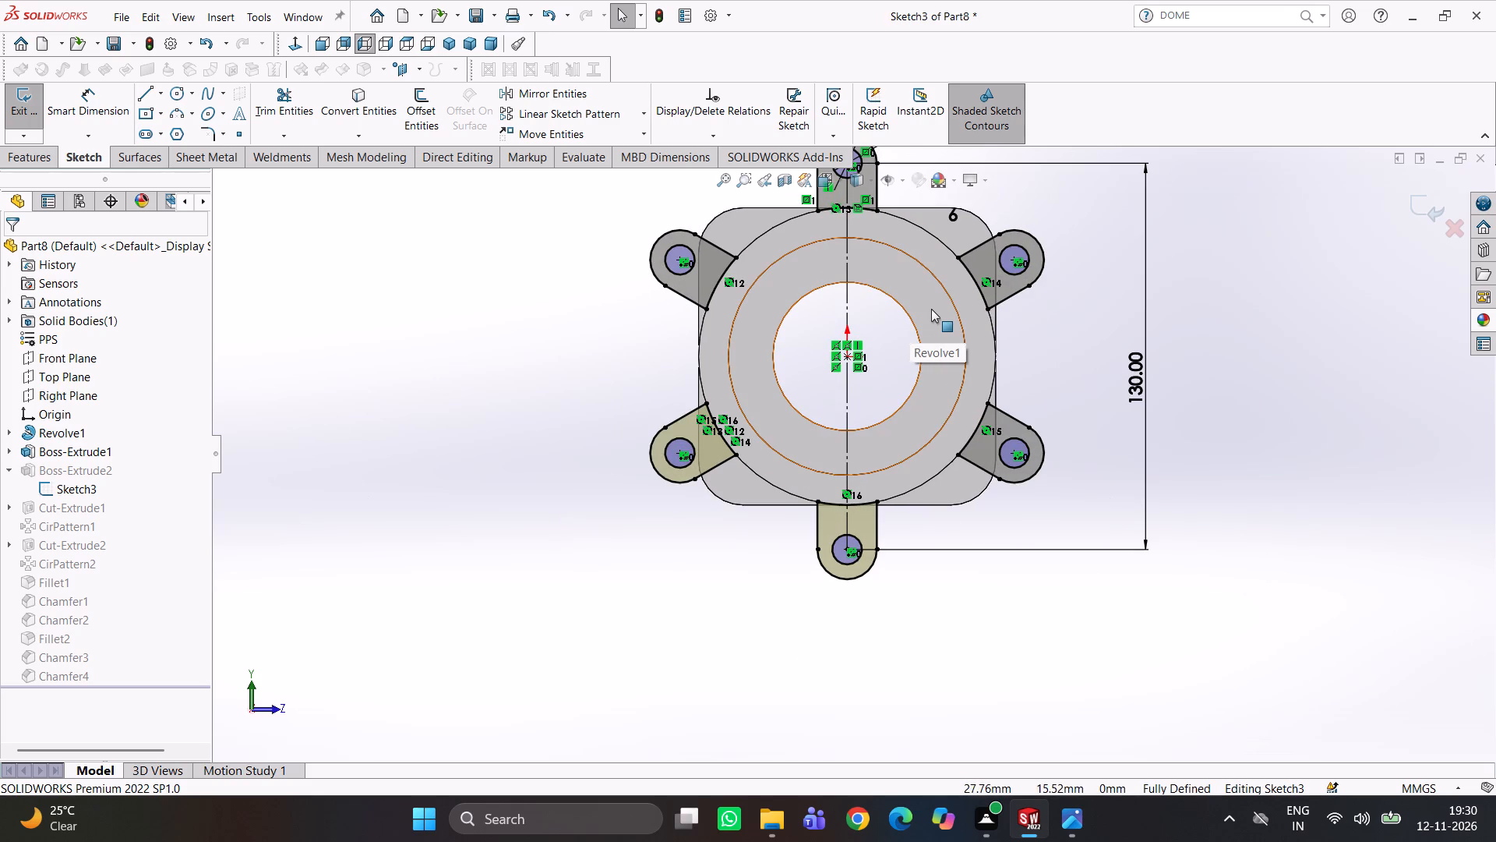
left_click(719, 245)
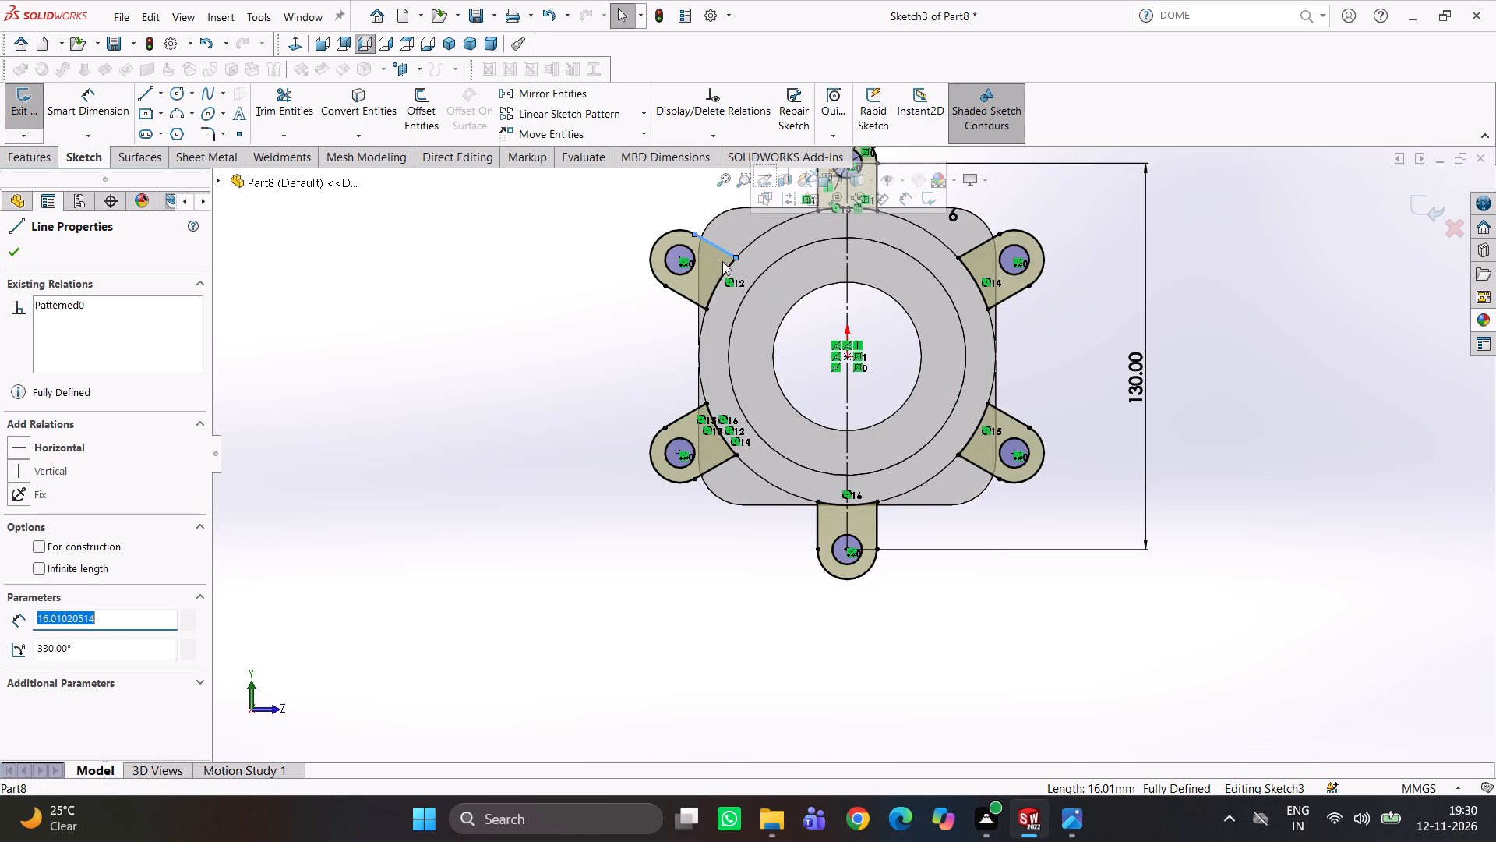
left_click(550, 349)
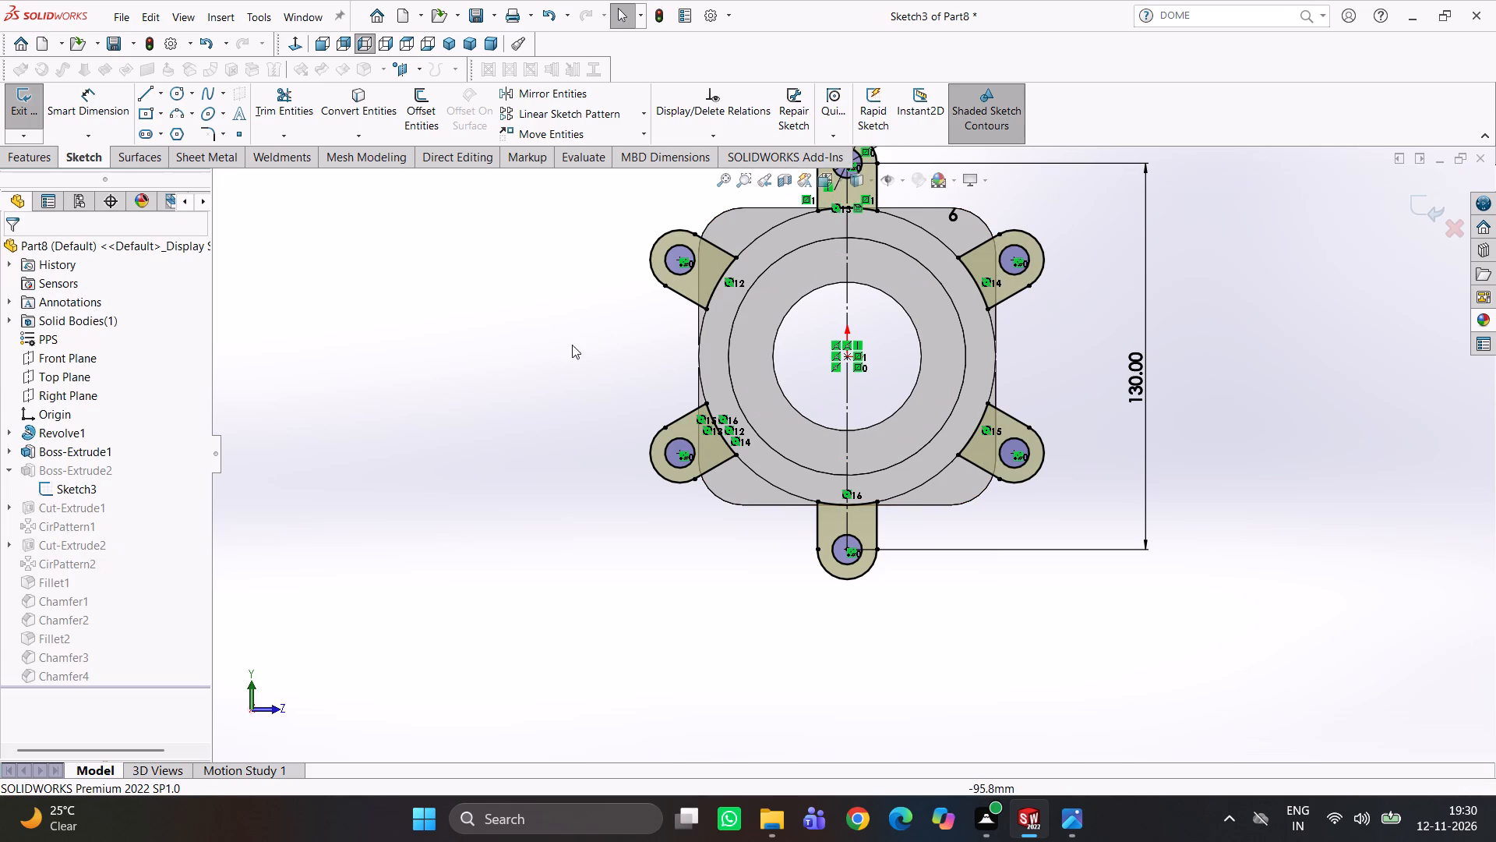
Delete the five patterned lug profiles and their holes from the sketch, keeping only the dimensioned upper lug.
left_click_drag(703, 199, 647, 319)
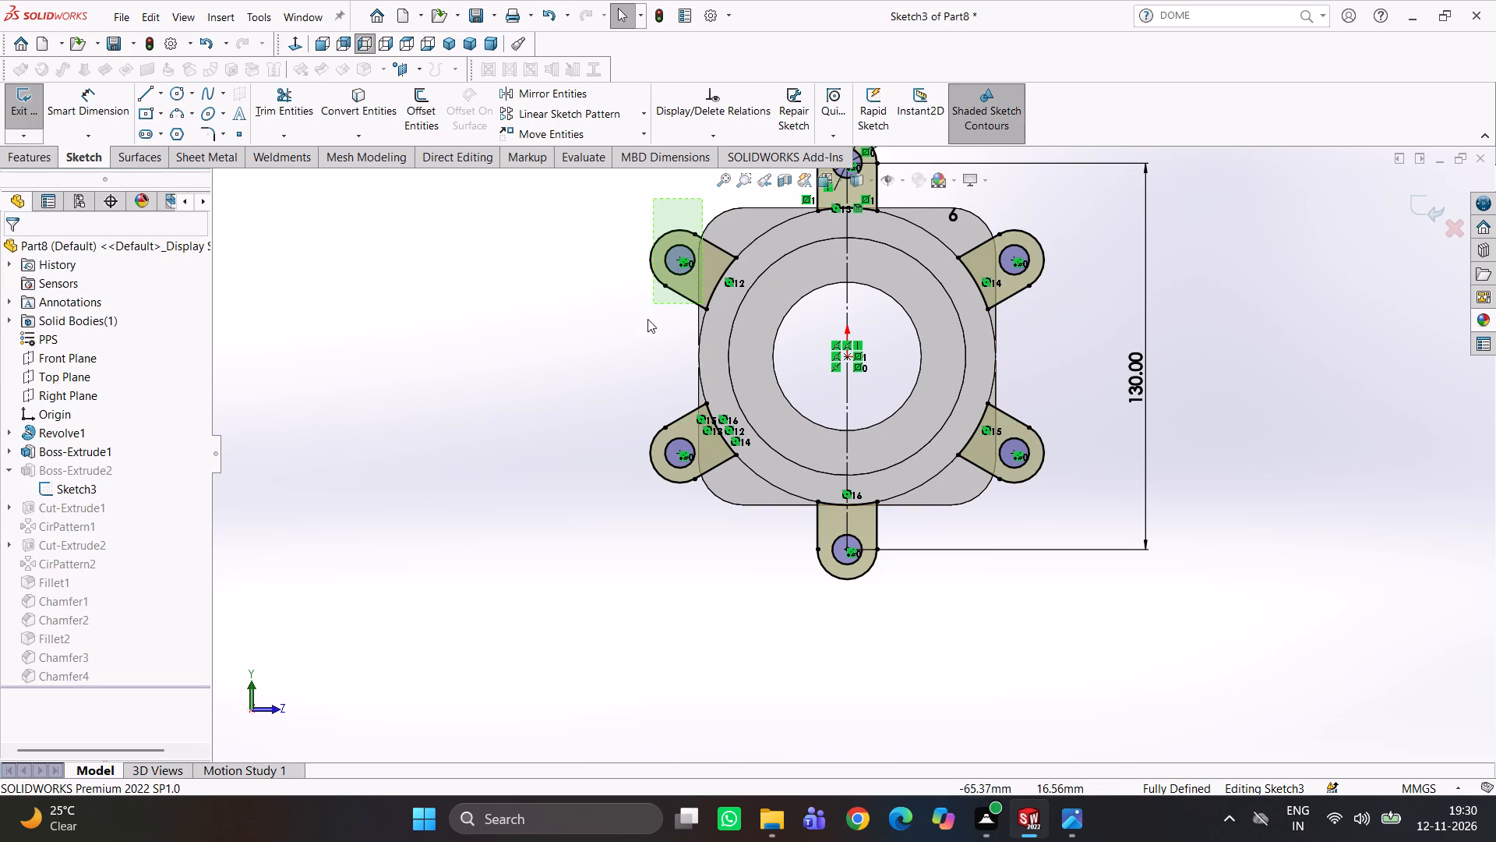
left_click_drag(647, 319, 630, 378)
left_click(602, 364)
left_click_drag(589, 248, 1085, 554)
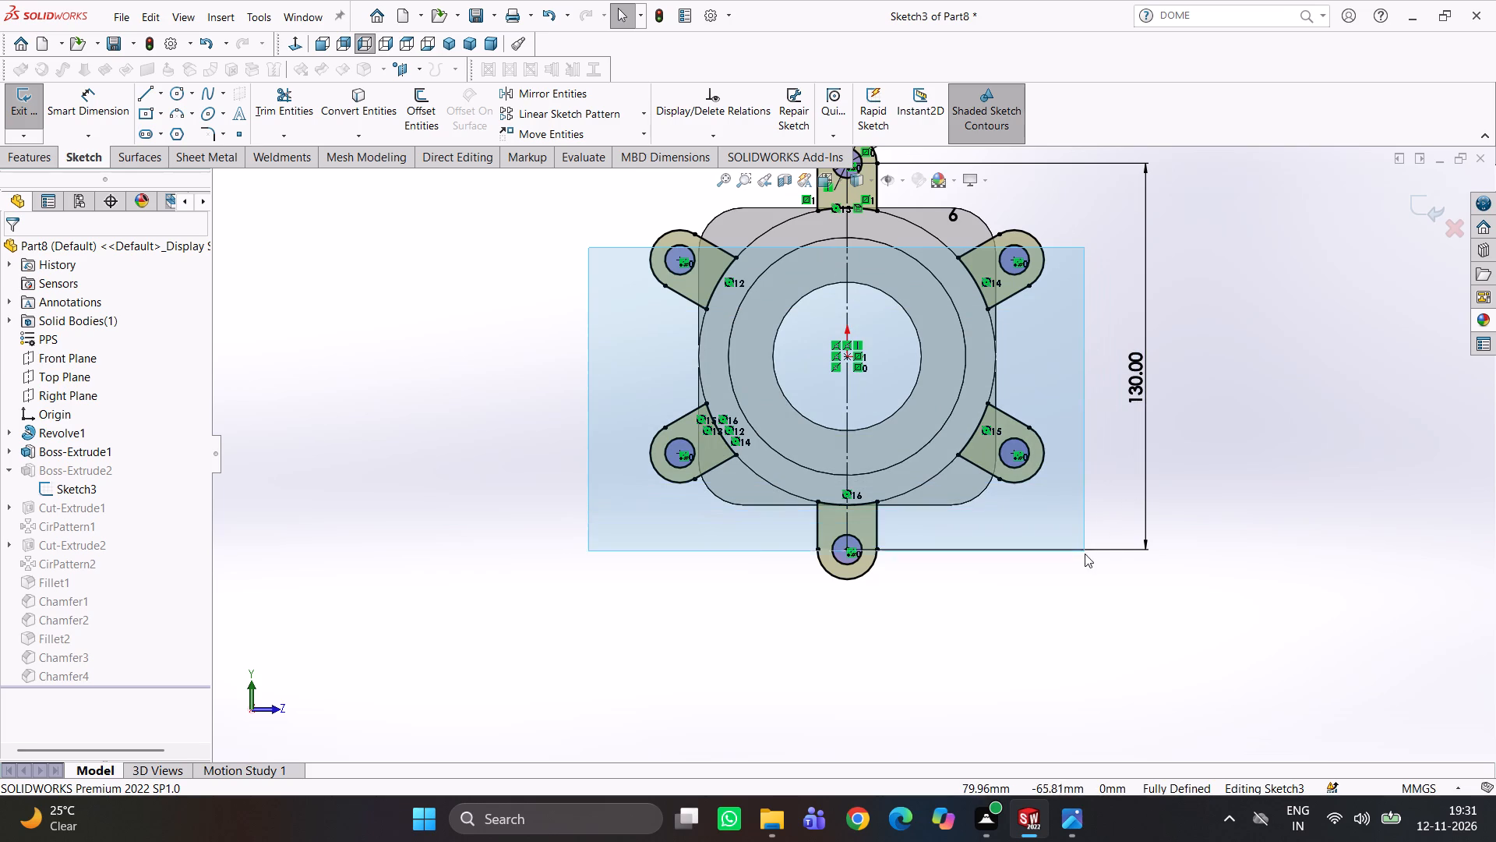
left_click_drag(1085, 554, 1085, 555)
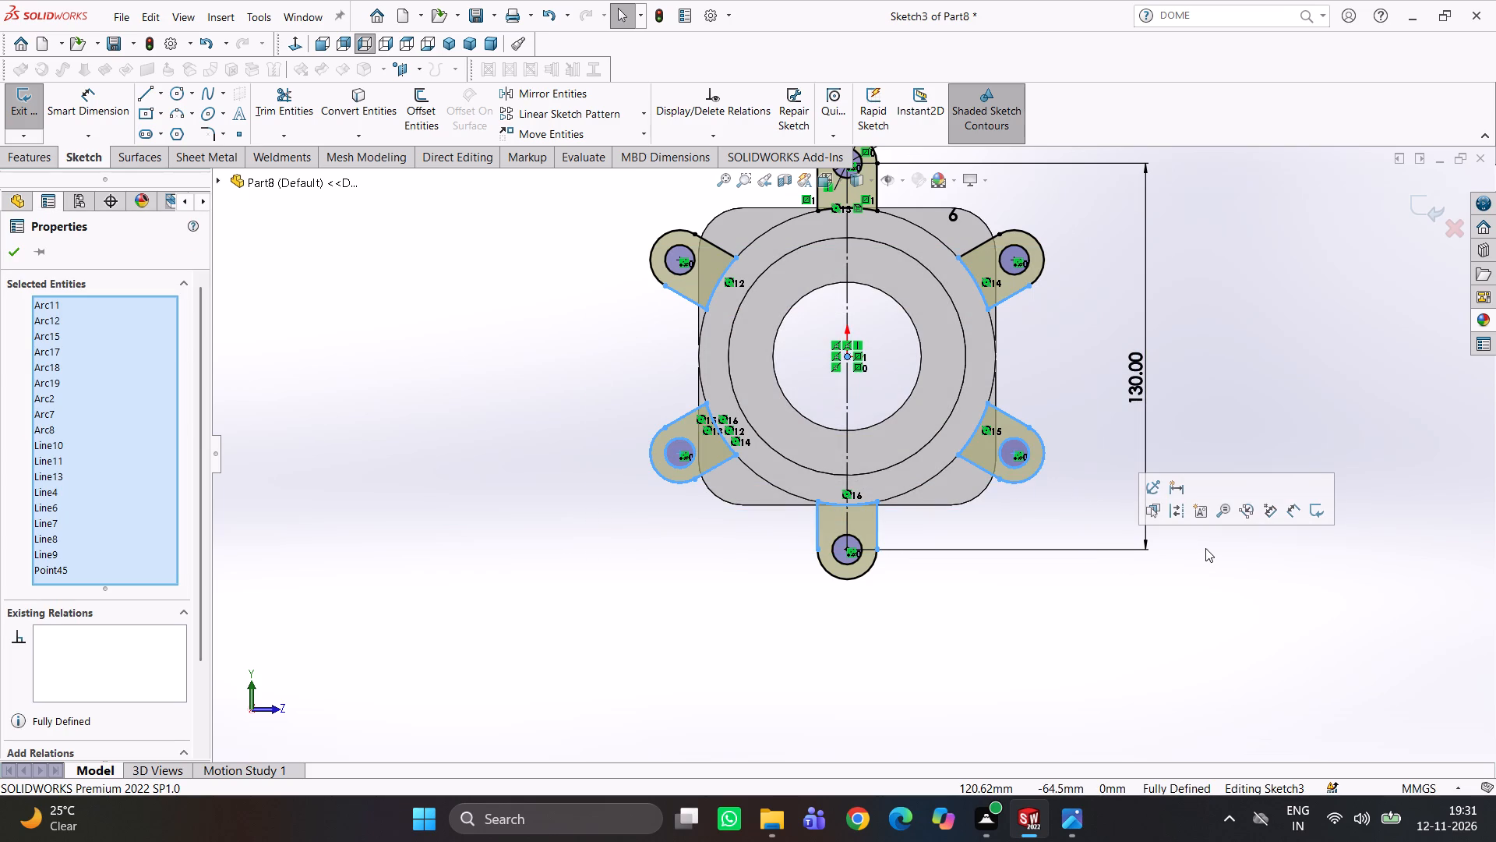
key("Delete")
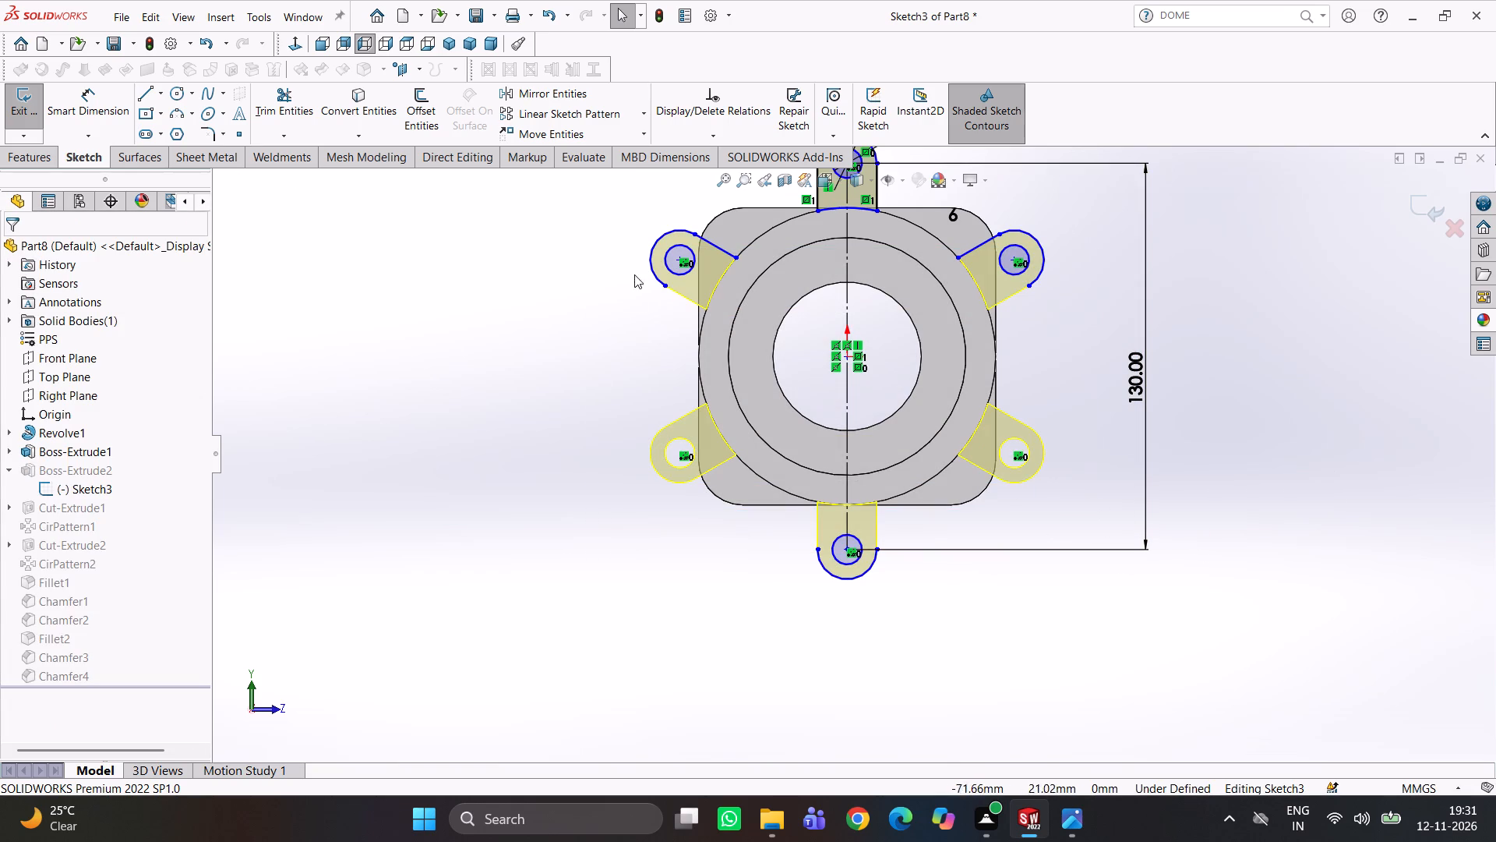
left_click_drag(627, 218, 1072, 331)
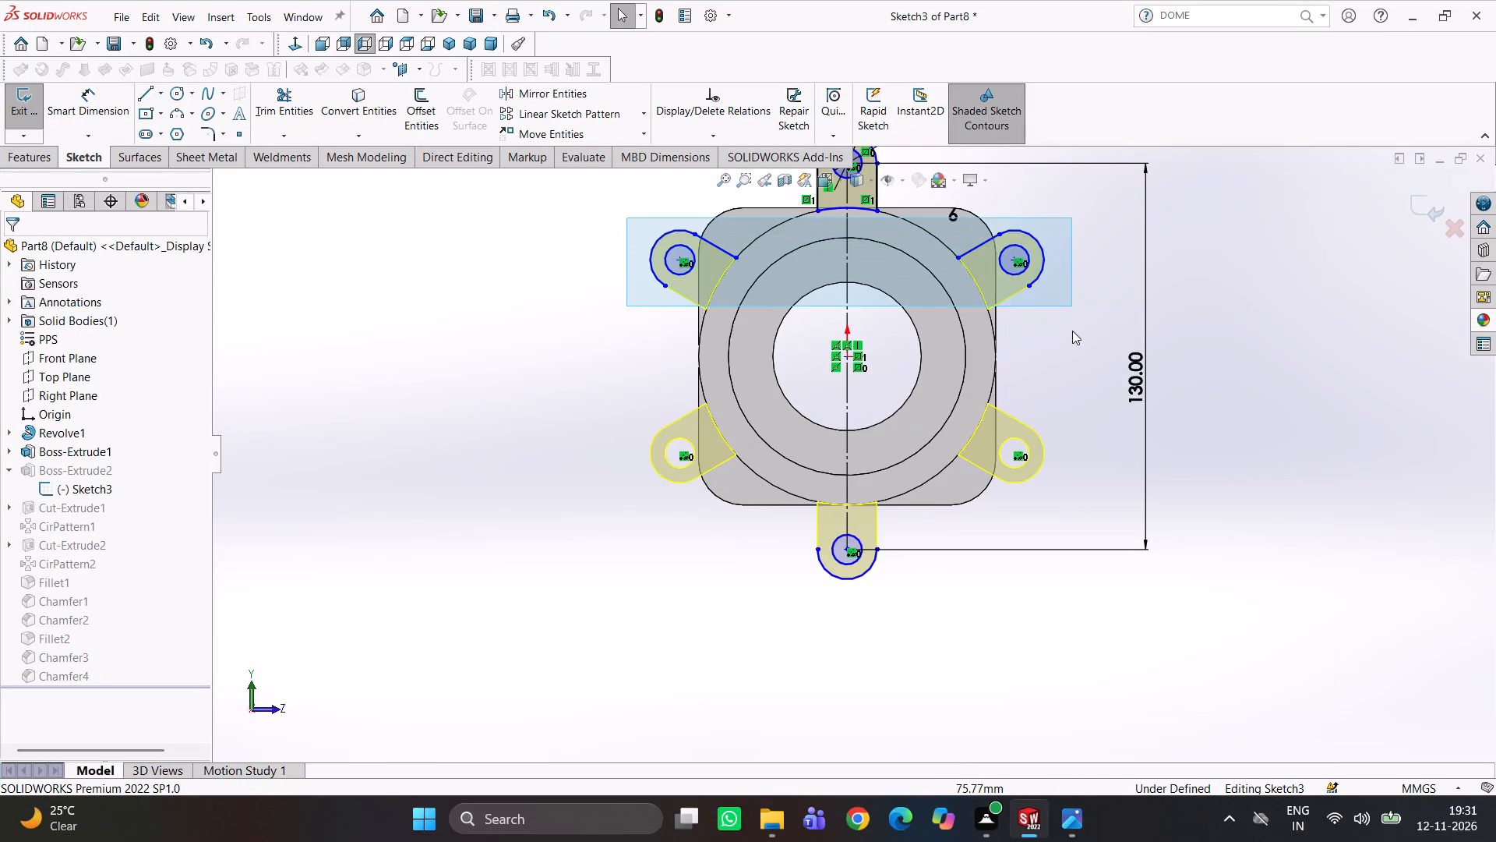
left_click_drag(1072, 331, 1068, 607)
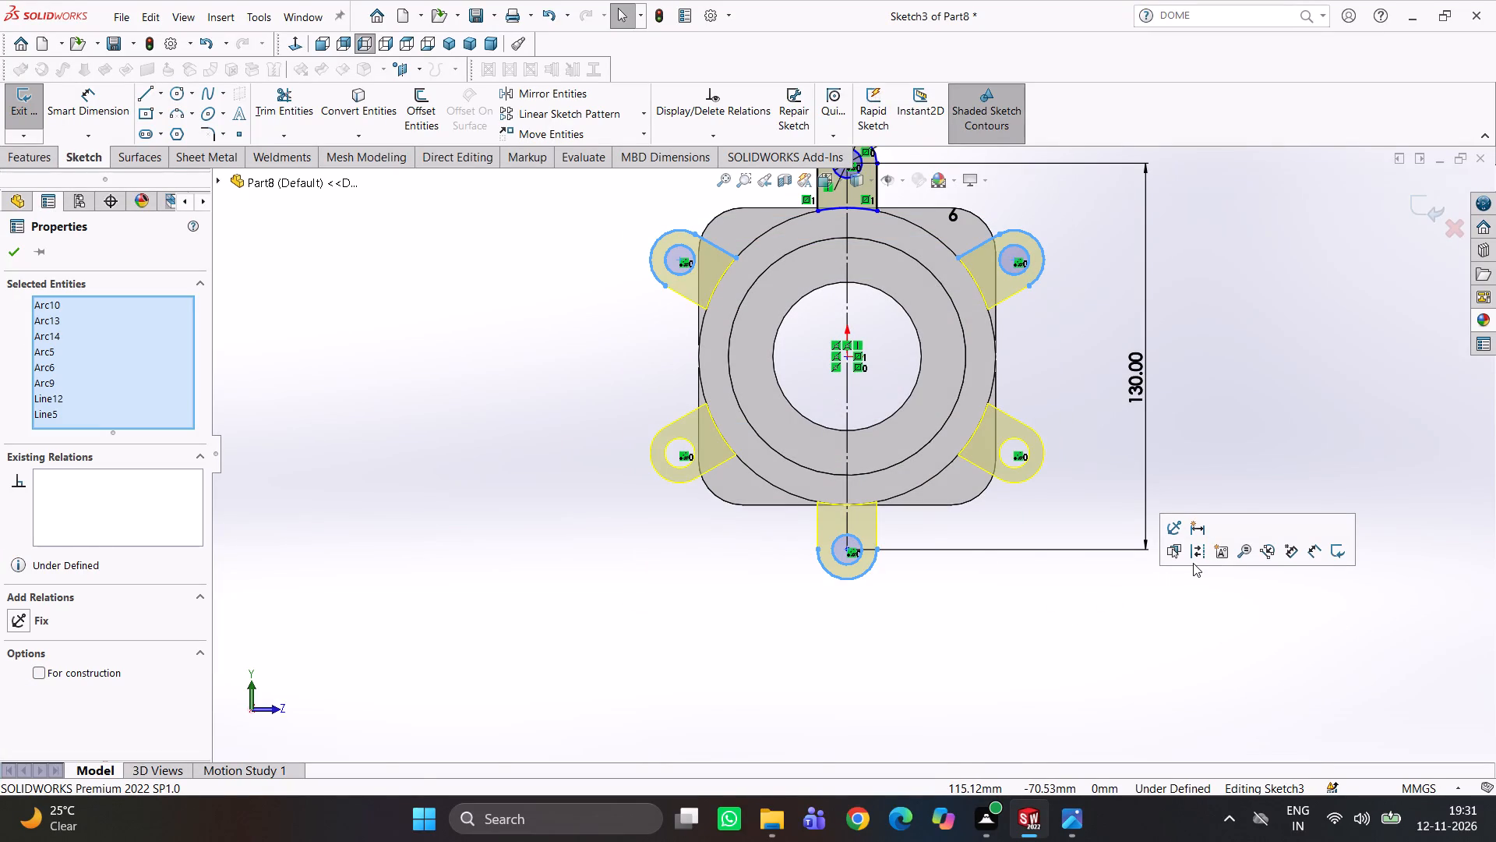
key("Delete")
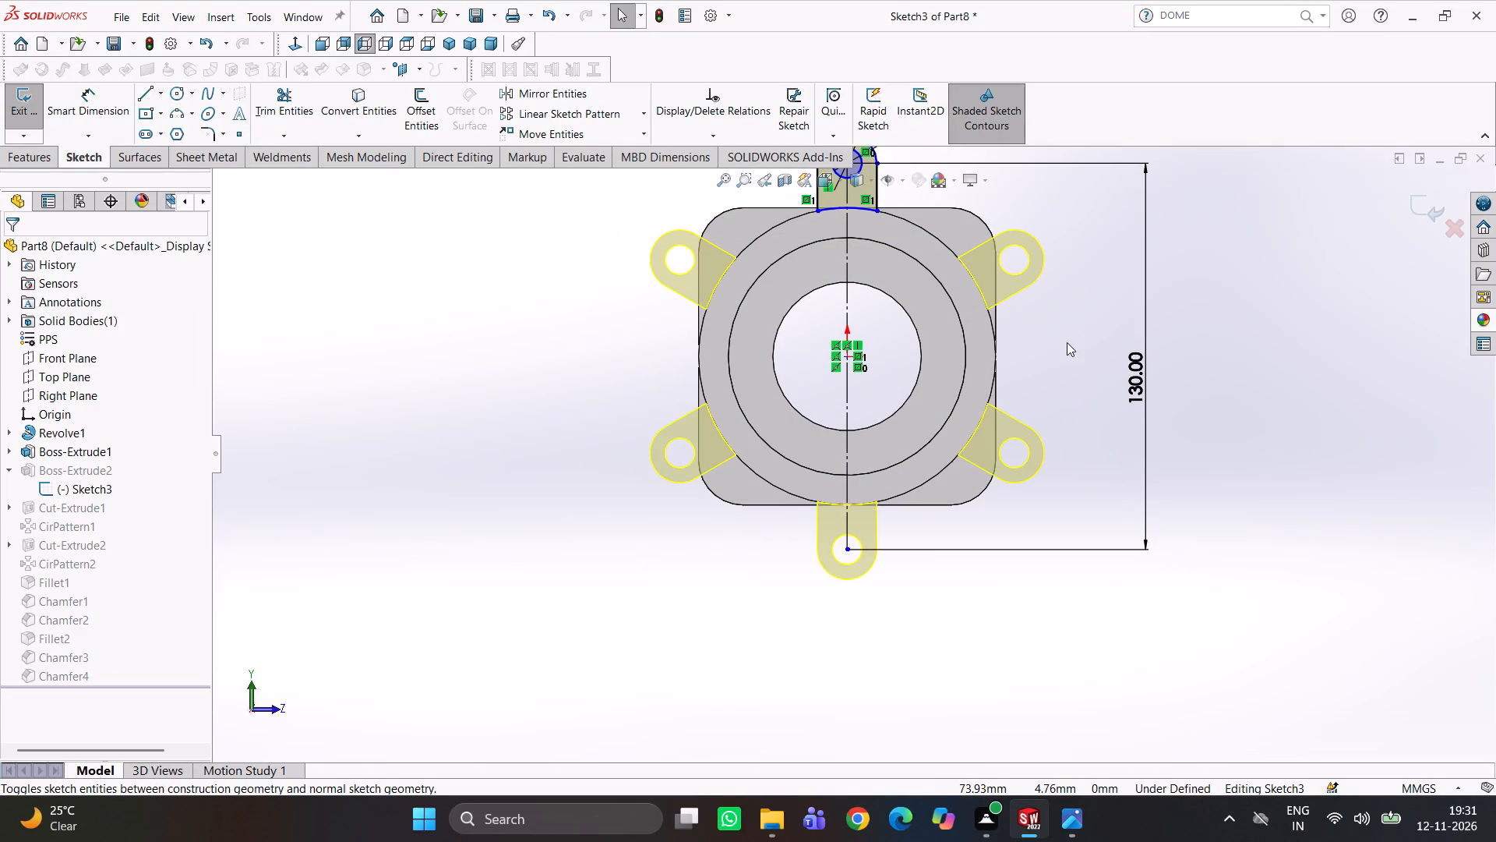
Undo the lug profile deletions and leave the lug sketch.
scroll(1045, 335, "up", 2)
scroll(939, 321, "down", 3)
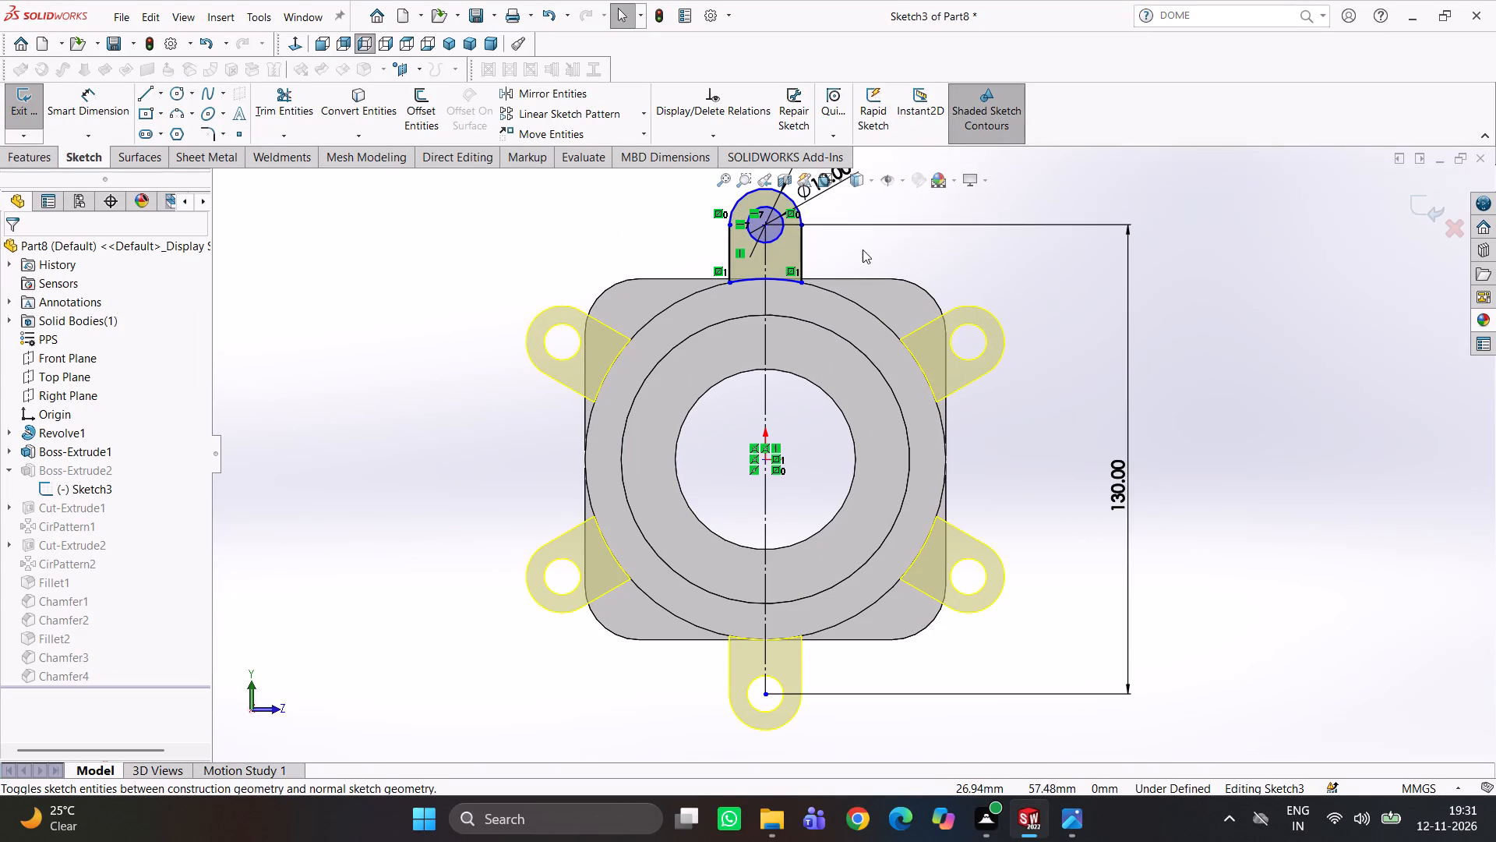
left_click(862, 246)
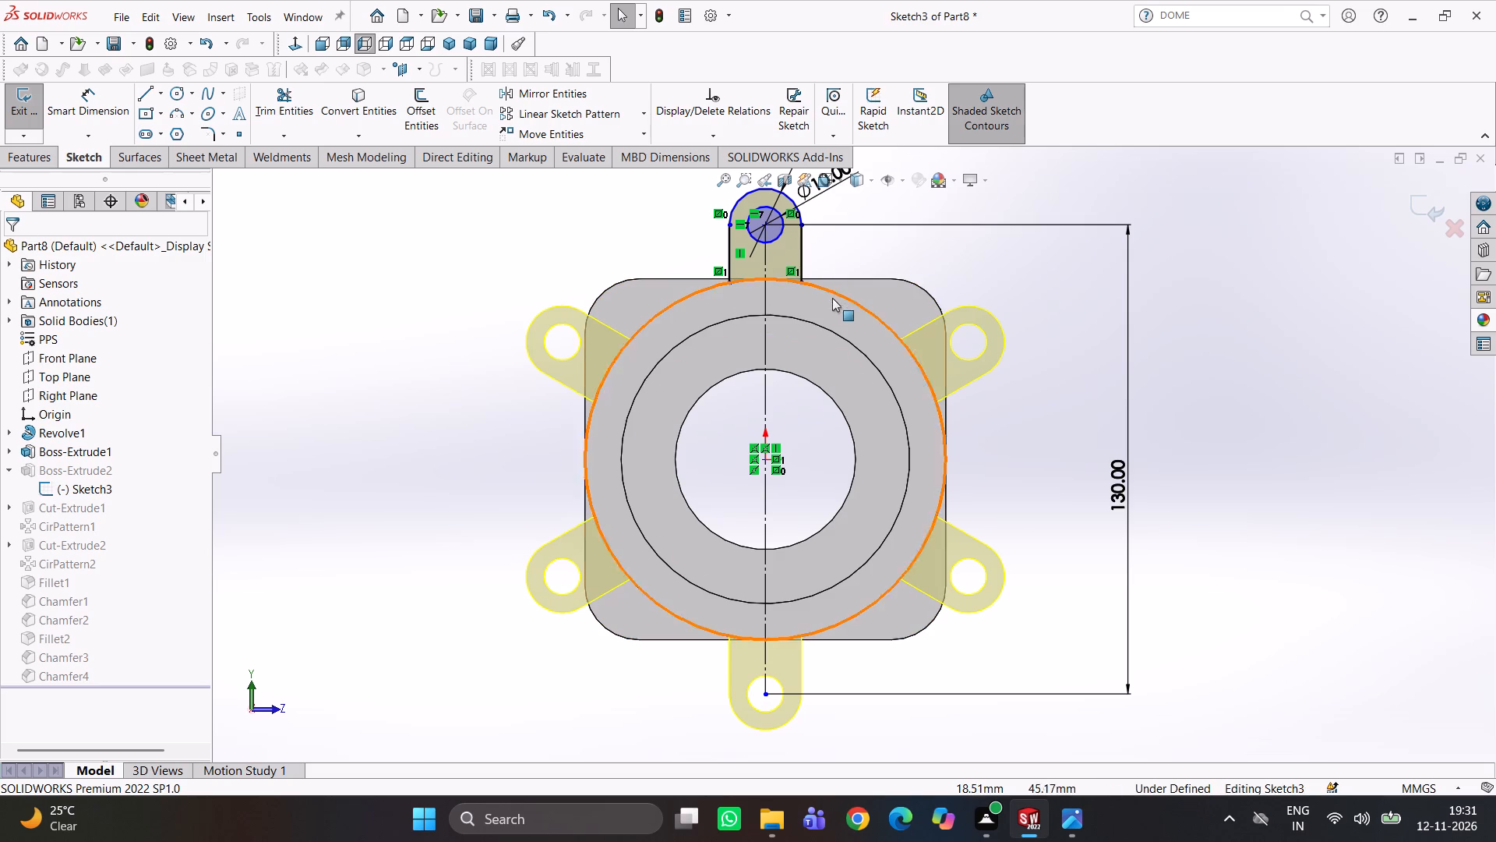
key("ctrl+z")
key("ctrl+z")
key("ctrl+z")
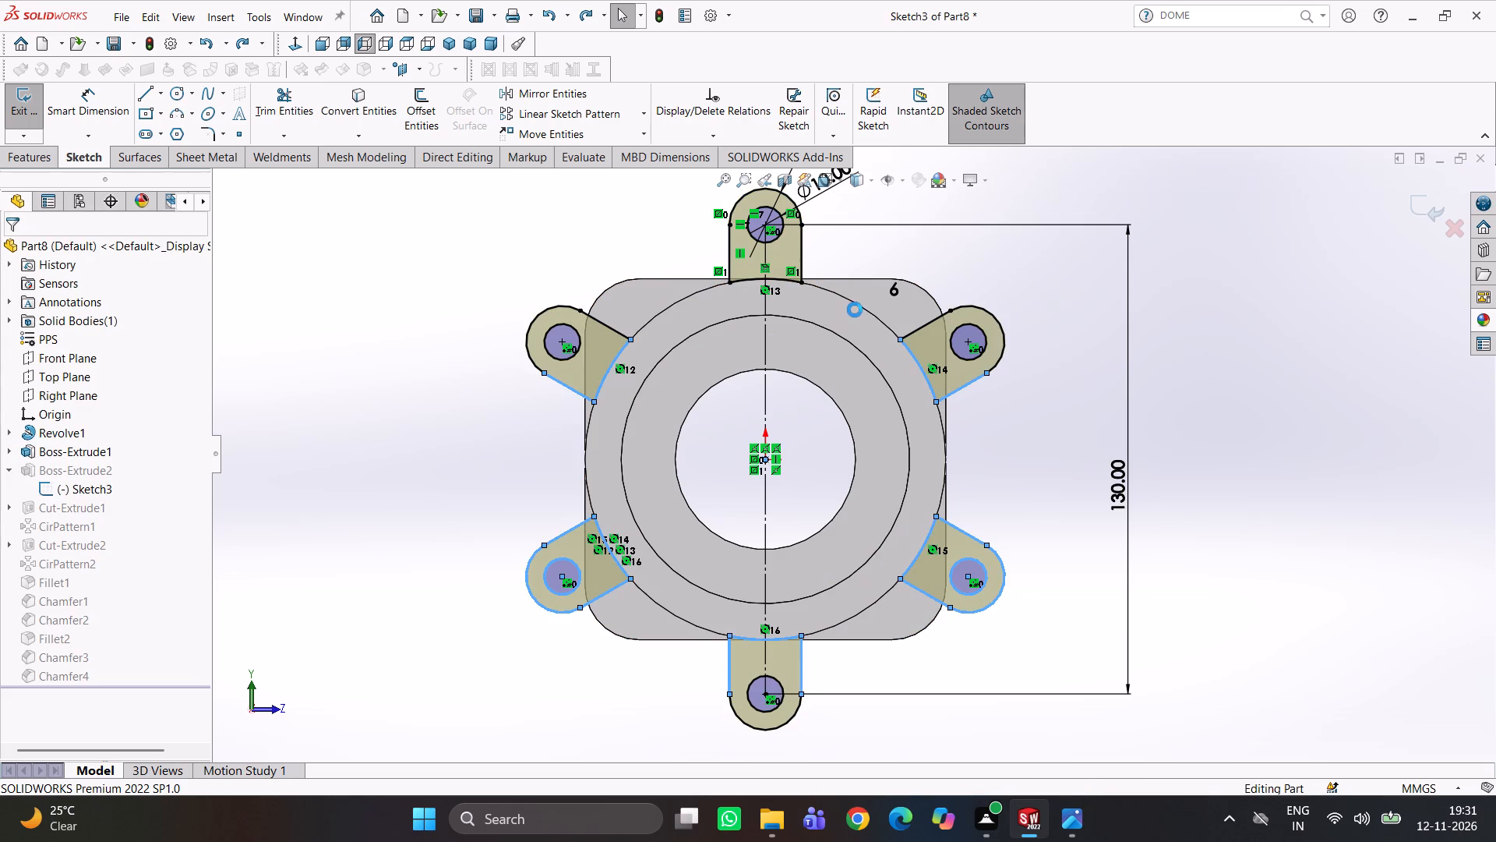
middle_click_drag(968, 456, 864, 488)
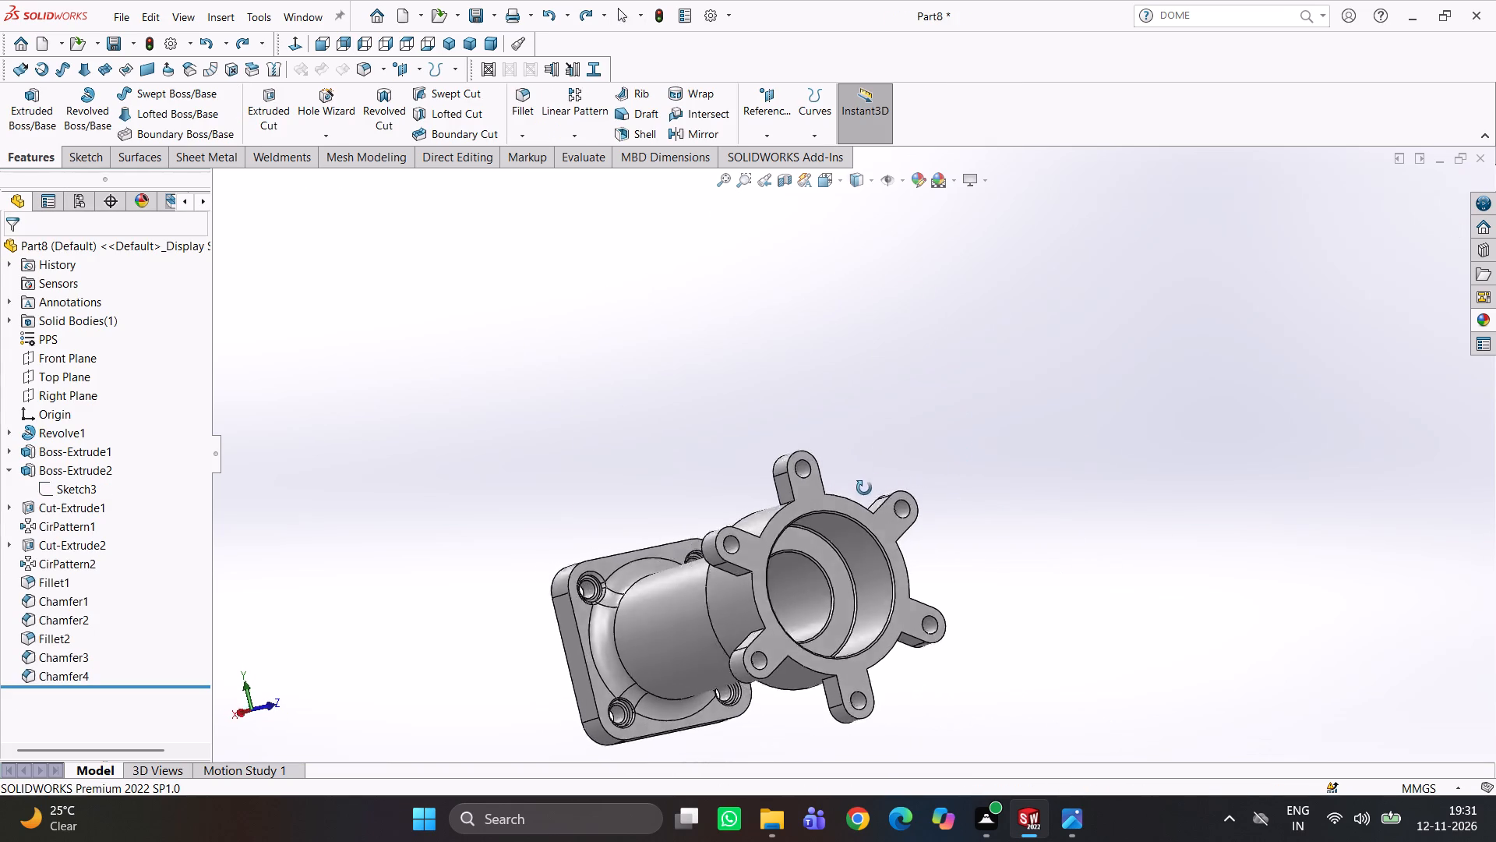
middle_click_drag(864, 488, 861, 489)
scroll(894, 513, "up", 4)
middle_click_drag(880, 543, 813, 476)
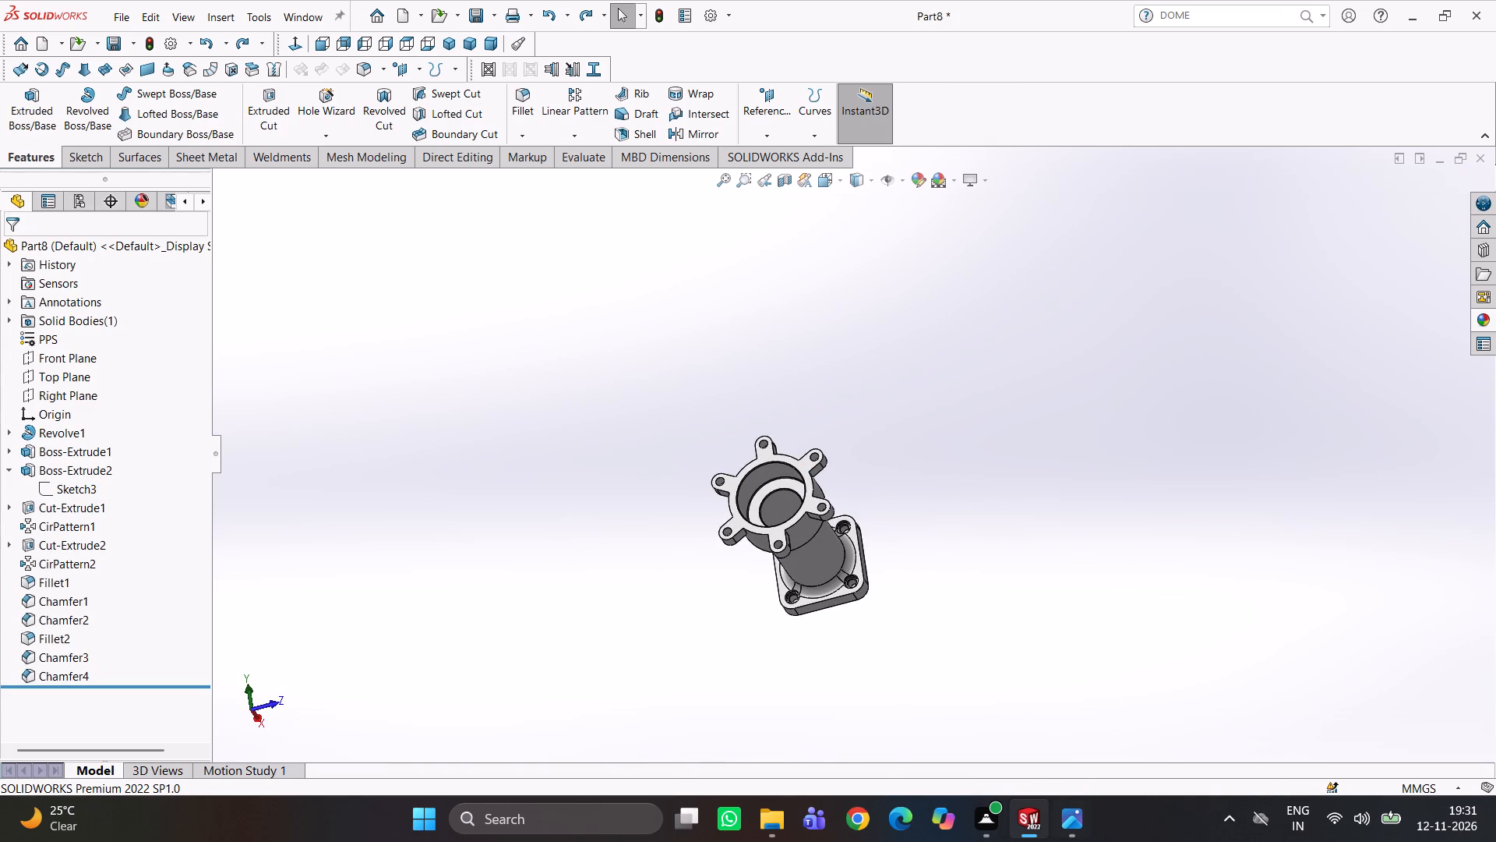
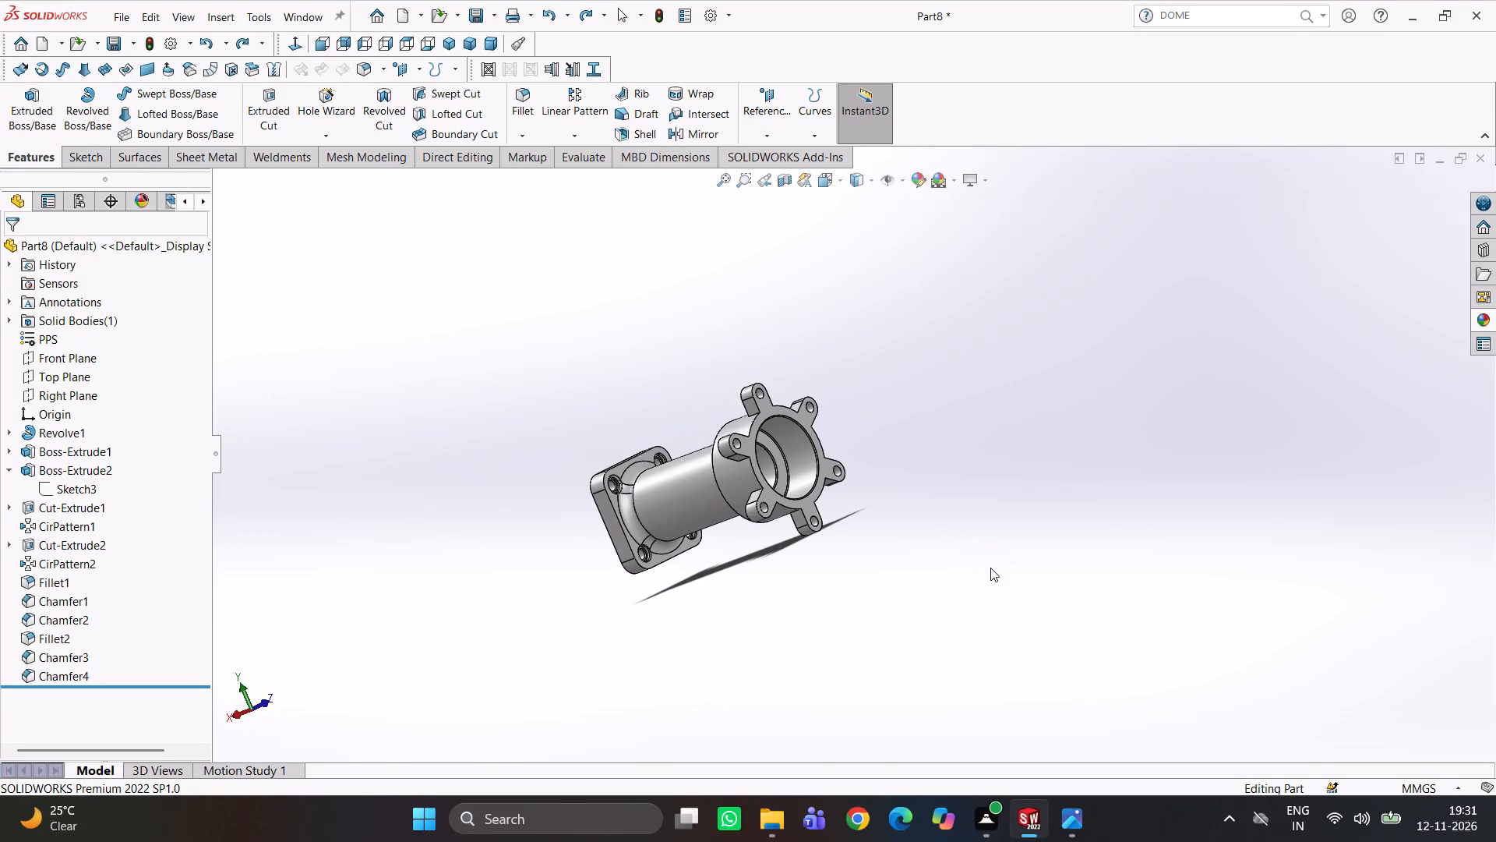
Examine the part from all around, including the round flange's lugs, its counterbored bore, the tube and the square flange.
scroll(739, 558, "down", 2)
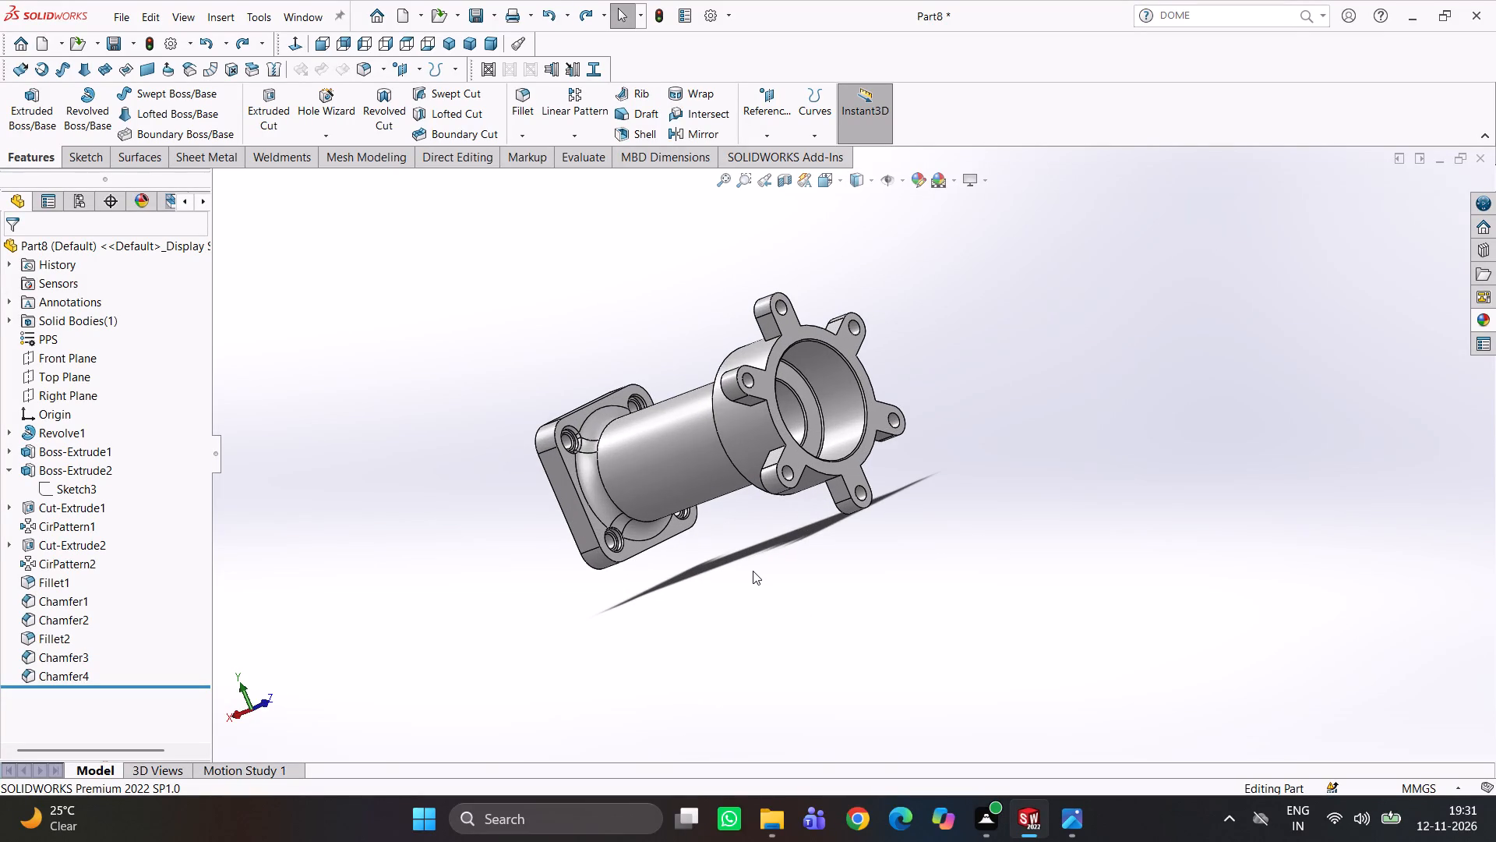
scroll(902, 507, "down", 4)
middle_click_drag(876, 525, 831, 426)
scroll(791, 402, "down", 3)
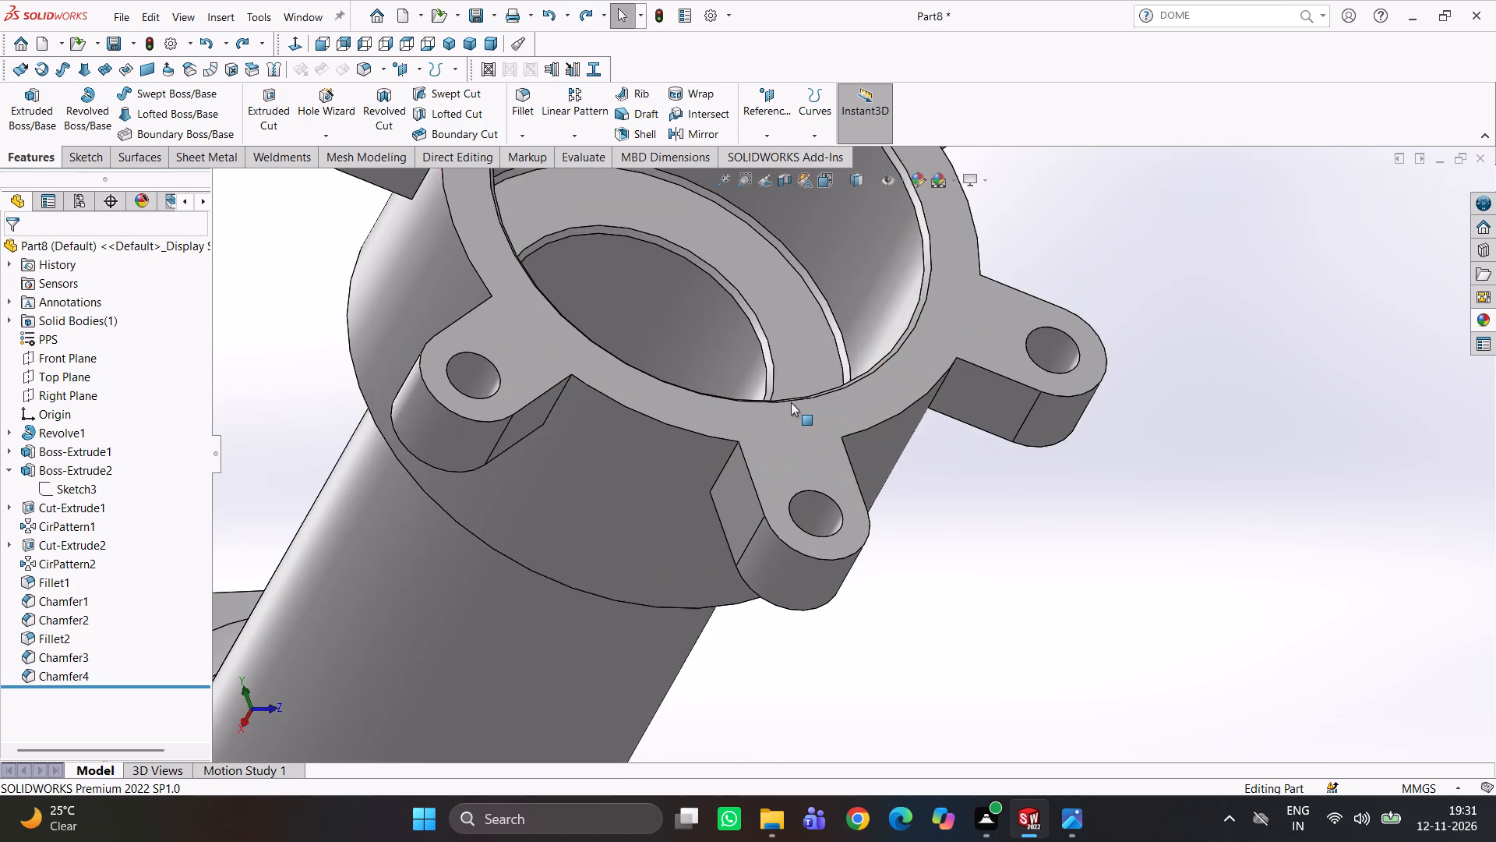
middle_click_drag(791, 402, 792, 443)
scroll(792, 443, "up", 1)
scroll(772, 402, "down", 2)
middle_click_drag(796, 374, 794, 475)
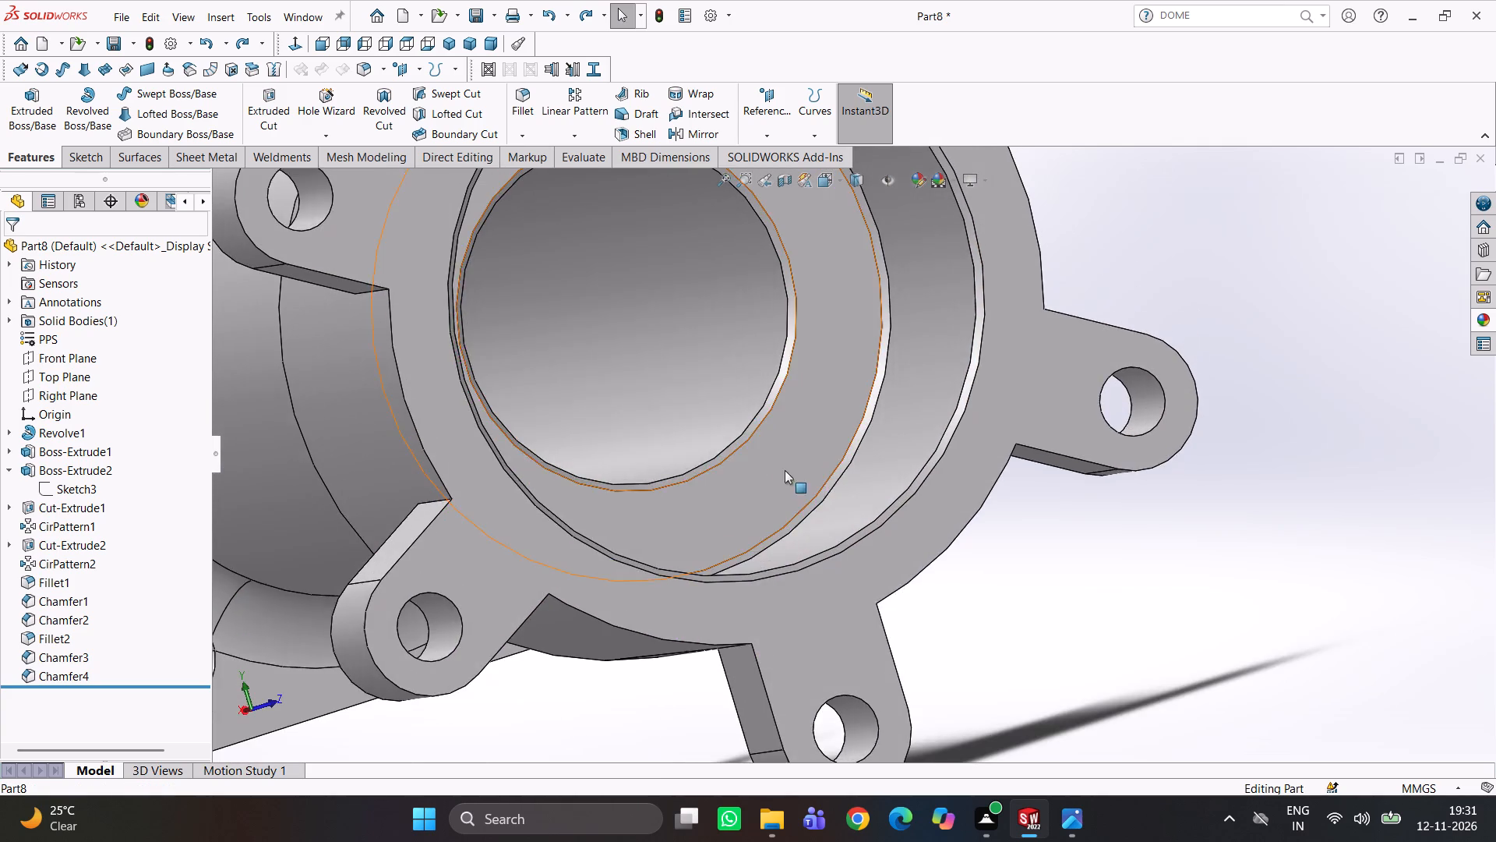
scroll(764, 455, "up", 6)
scroll(817, 437, "down", 4)
middle_click_drag(806, 438, 763, 451)
scroll(764, 437, "down", 3)
scroll(944, 388, "up", 4)
middle_click_drag(944, 388, 969, 298)
scroll(885, 412, "up", 3)
middle_click_drag(856, 462, 967, 370)
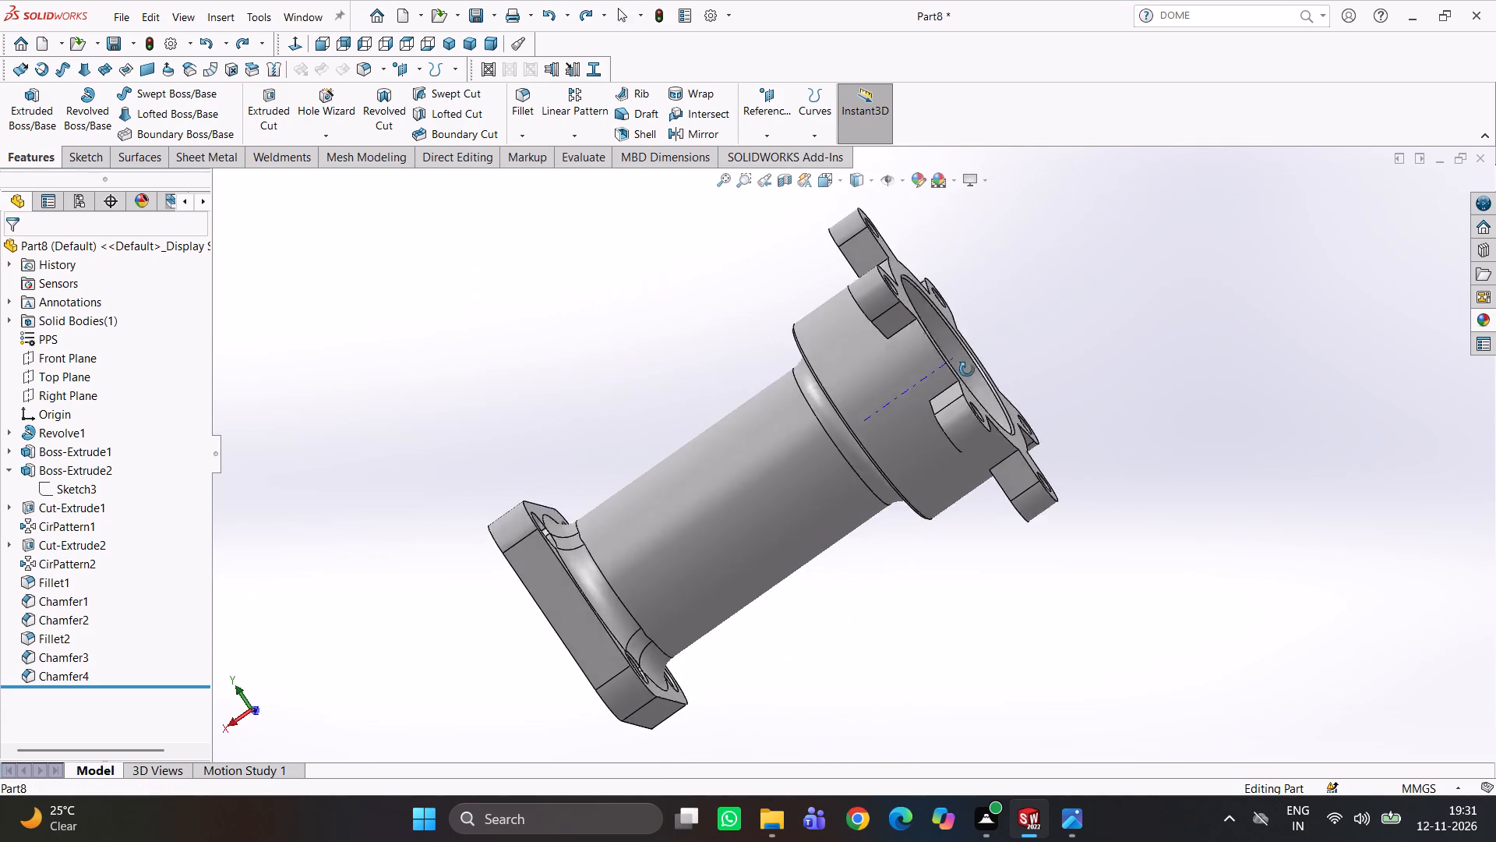
middle_click_drag(967, 370, 970, 370)
scroll(848, 479, "up", 1)
middle_click_drag(882, 477, 910, 466)
scroll(819, 498, "down", 1)
middle_click_drag(827, 493, 821, 510)
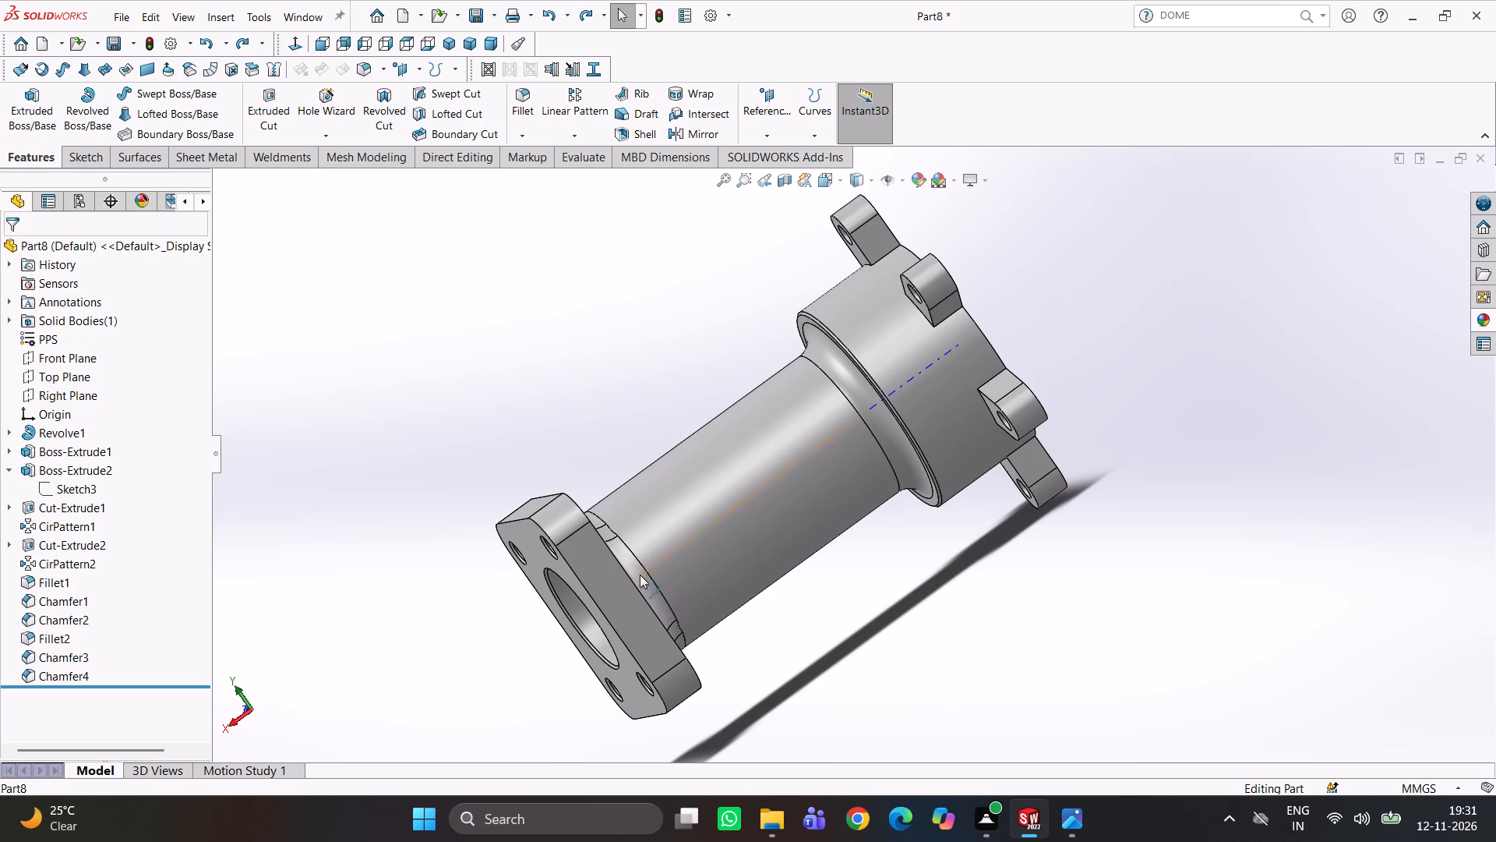
middle_click_drag(705, 564, 785, 551)
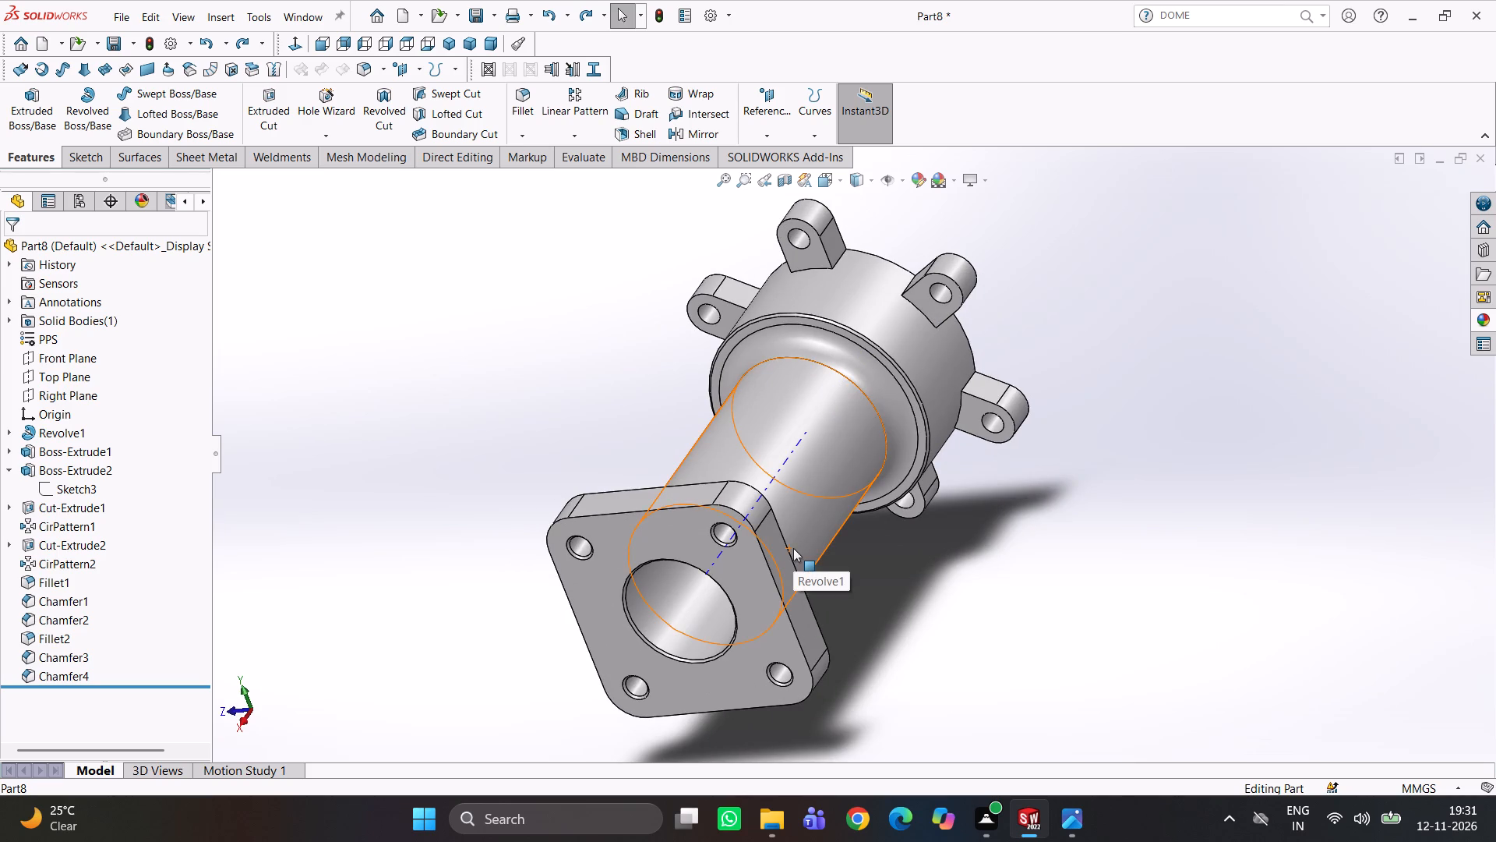
Start a 5 mm fillet on the edge where one lug's rear face meets the hub's cylindrical surface.
scroll(833, 356, "down", 3)
scroll(952, 258, "down", 1)
middle_click_drag(952, 258, 927, 321)
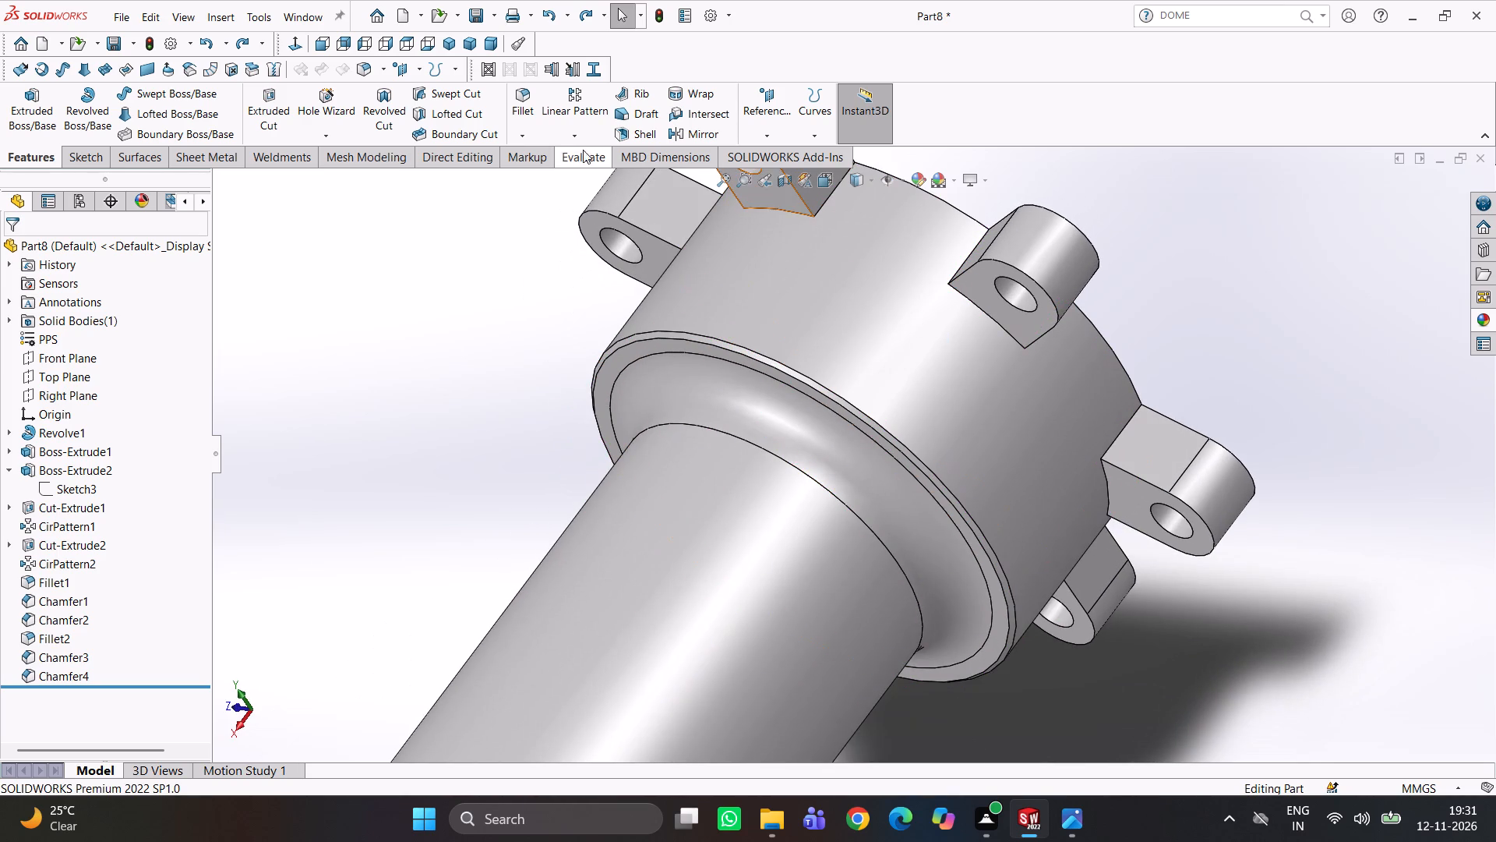
left_click(513, 104)
scroll(949, 306, "down", 4)
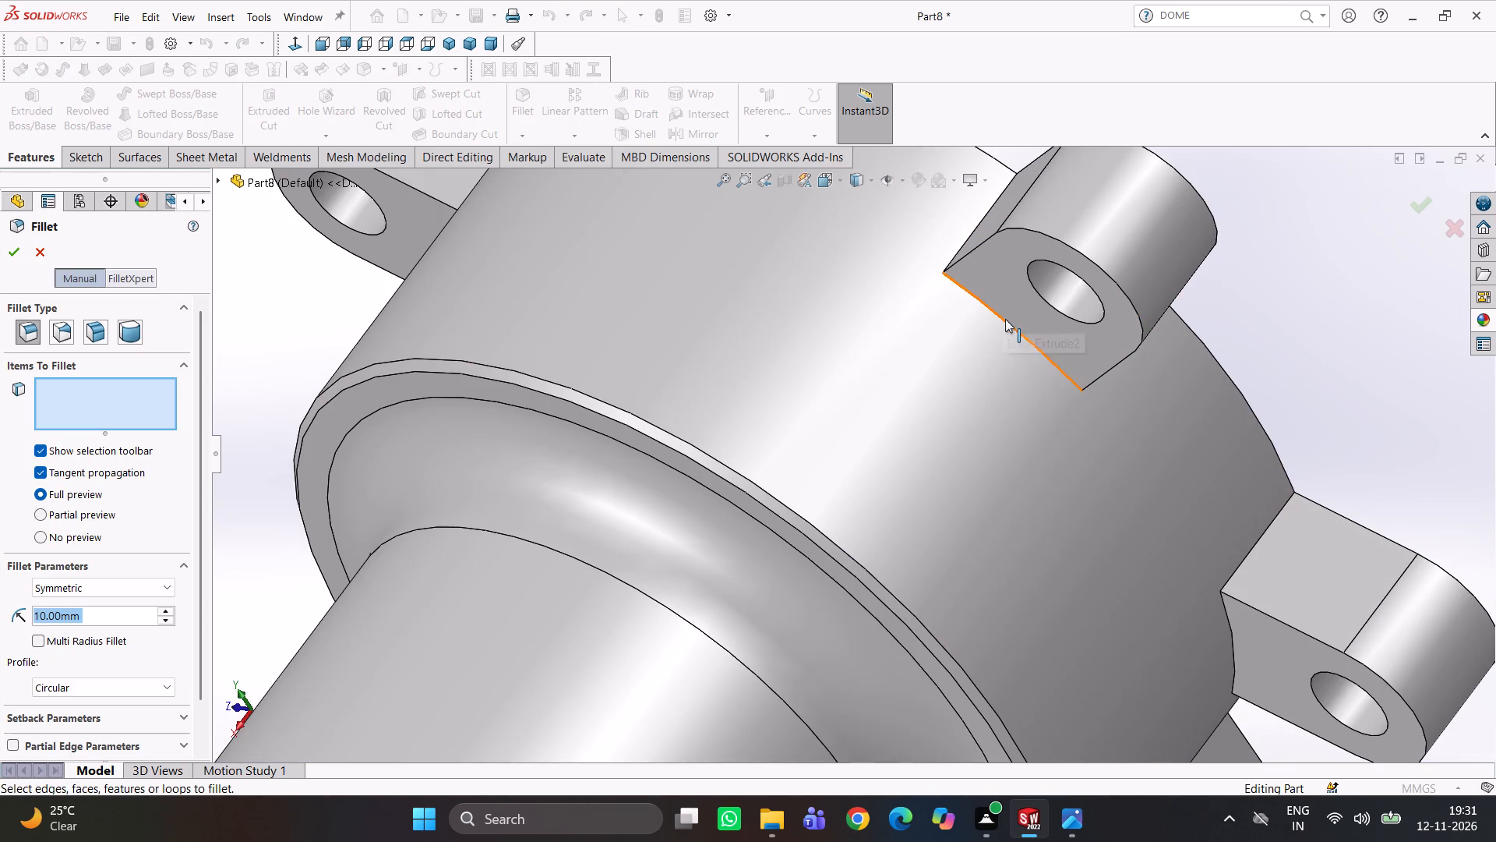
left_click(1006, 318)
middle_click_drag(1075, 352, 1078, 342)
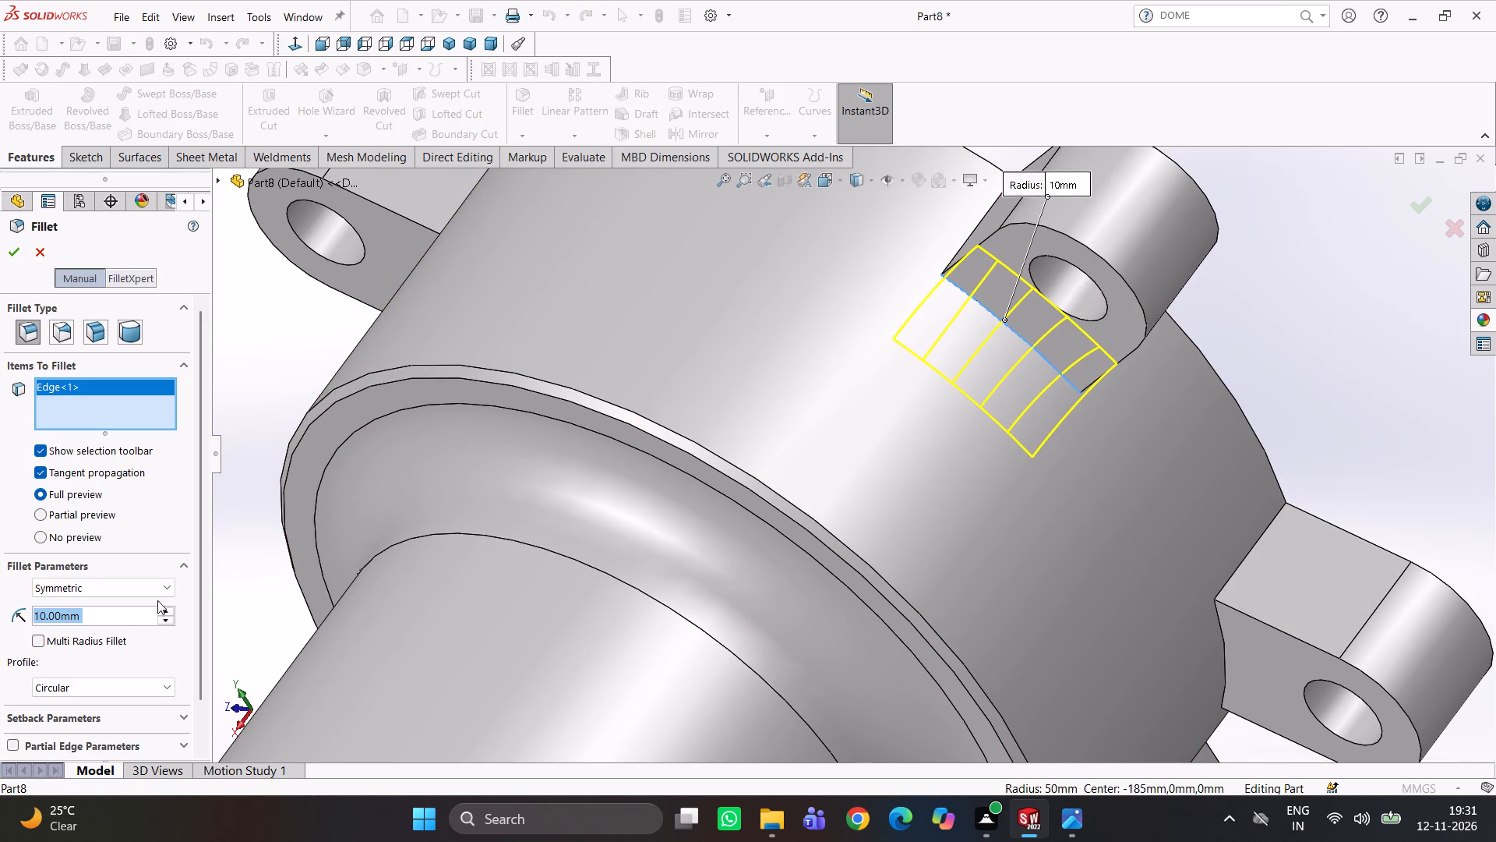
key("5")
key("Return")
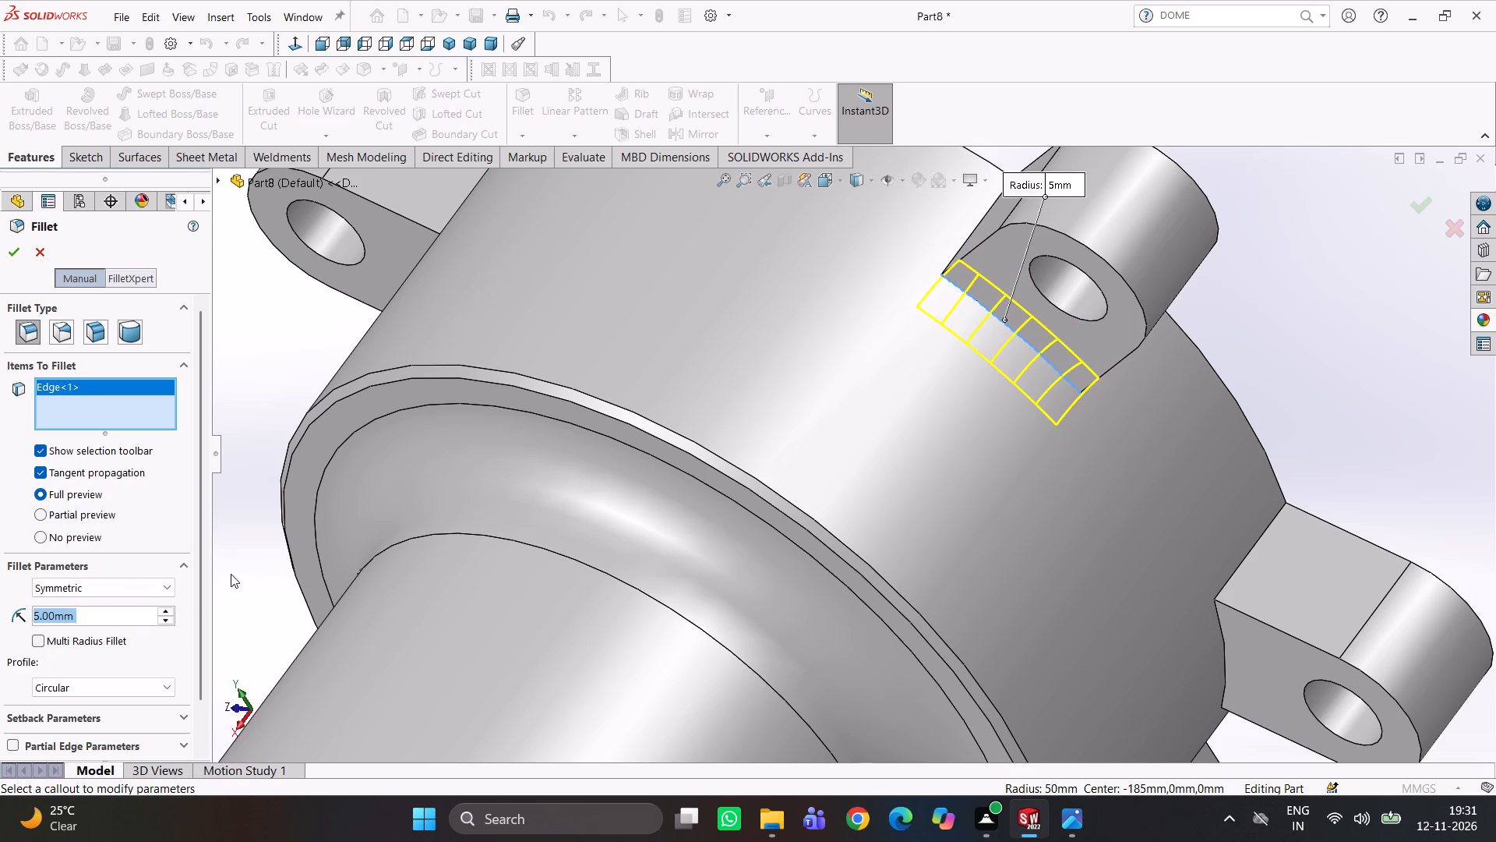
Add the matching rear base edges of the other five lugs to the 5 mm fillet and apply it.
scroll(1215, 479, "up", 2)
middle_click_drag(1184, 518, 1212, 141)
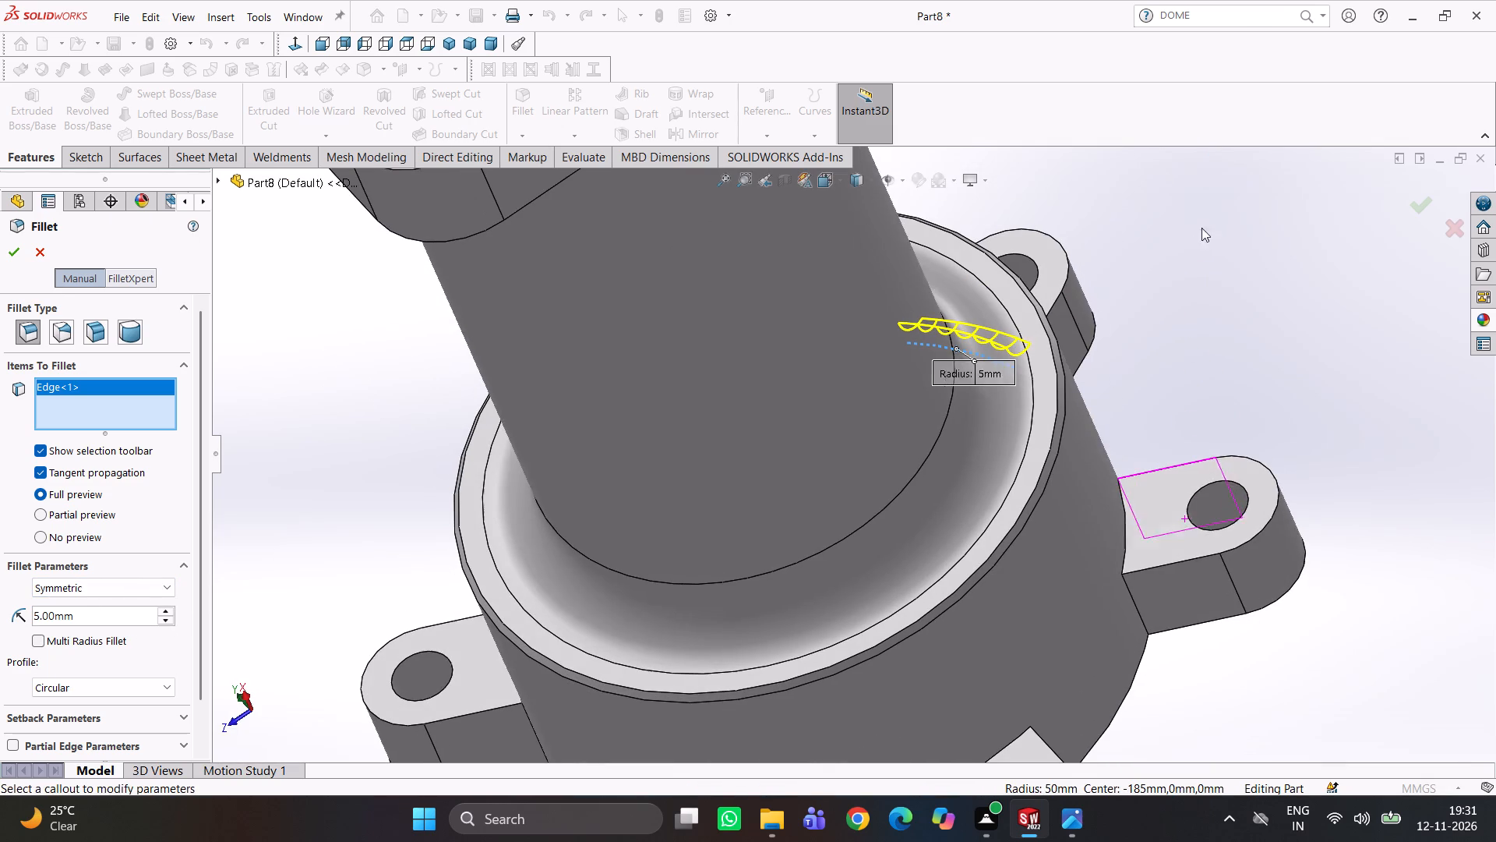
left_click(1128, 535)
scroll(1127, 534, "up", 4)
middle_click_drag(1110, 548, 1158, 532)
left_click(969, 596)
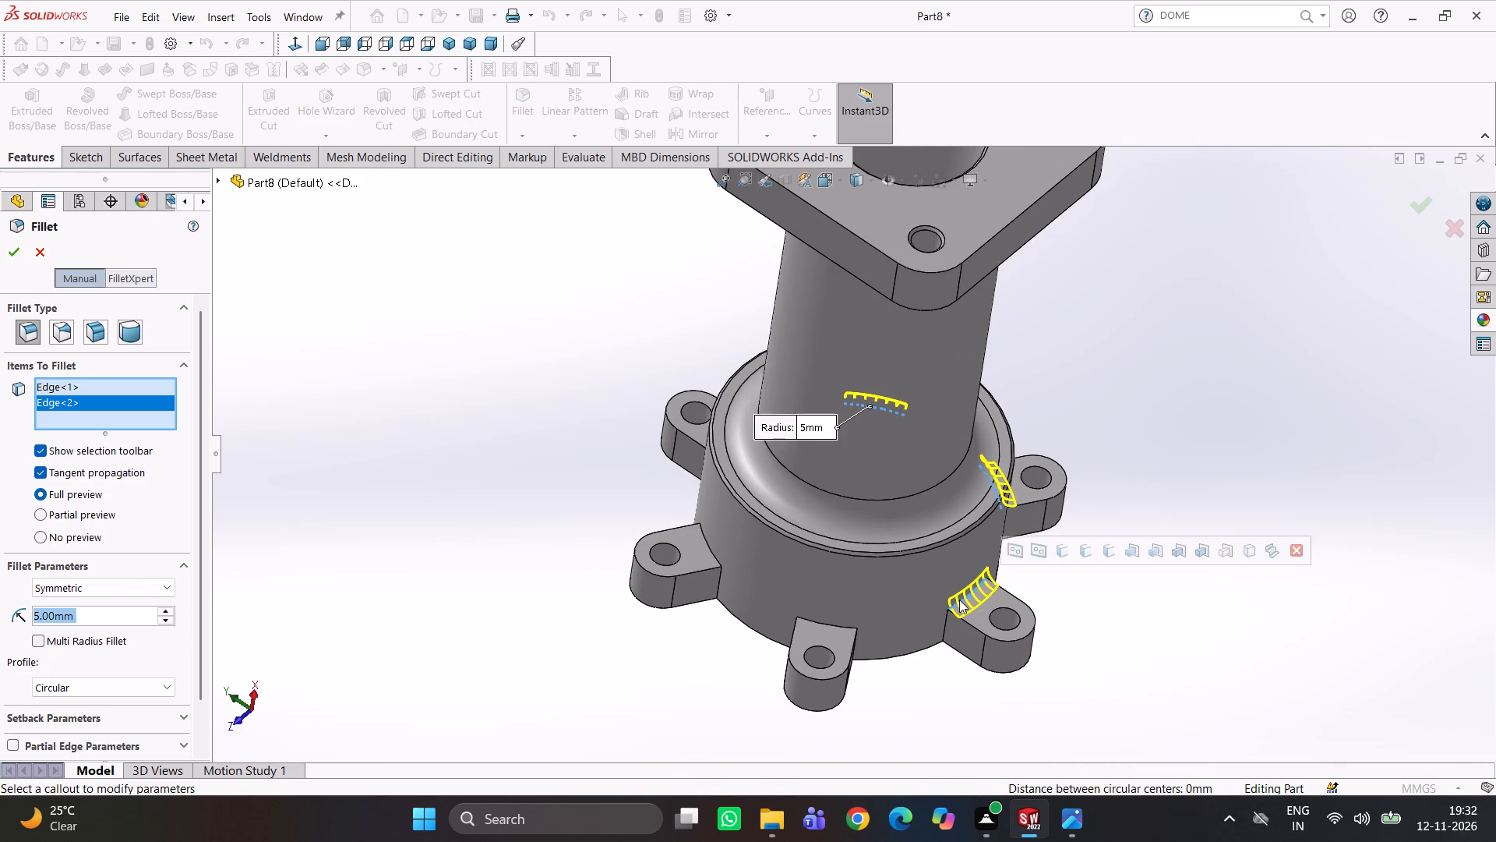
middle_click_drag(959, 600, 997, 604)
left_click(853, 624)
middle_click_drag(782, 530, 815, 574)
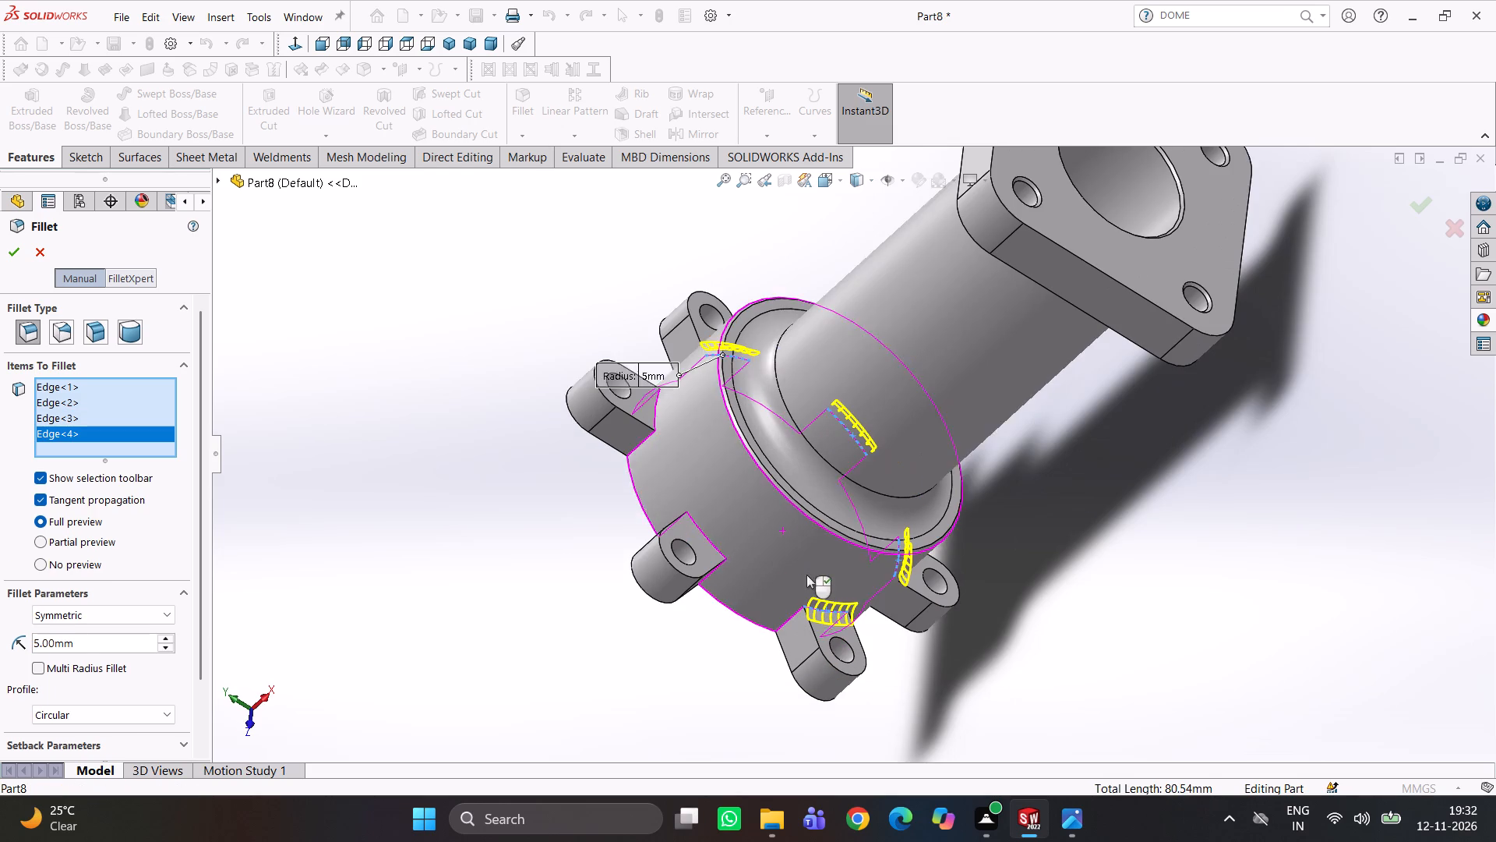
left_click(707, 538)
scroll(688, 442, "up", 2)
scroll(691, 429, "down", 4)
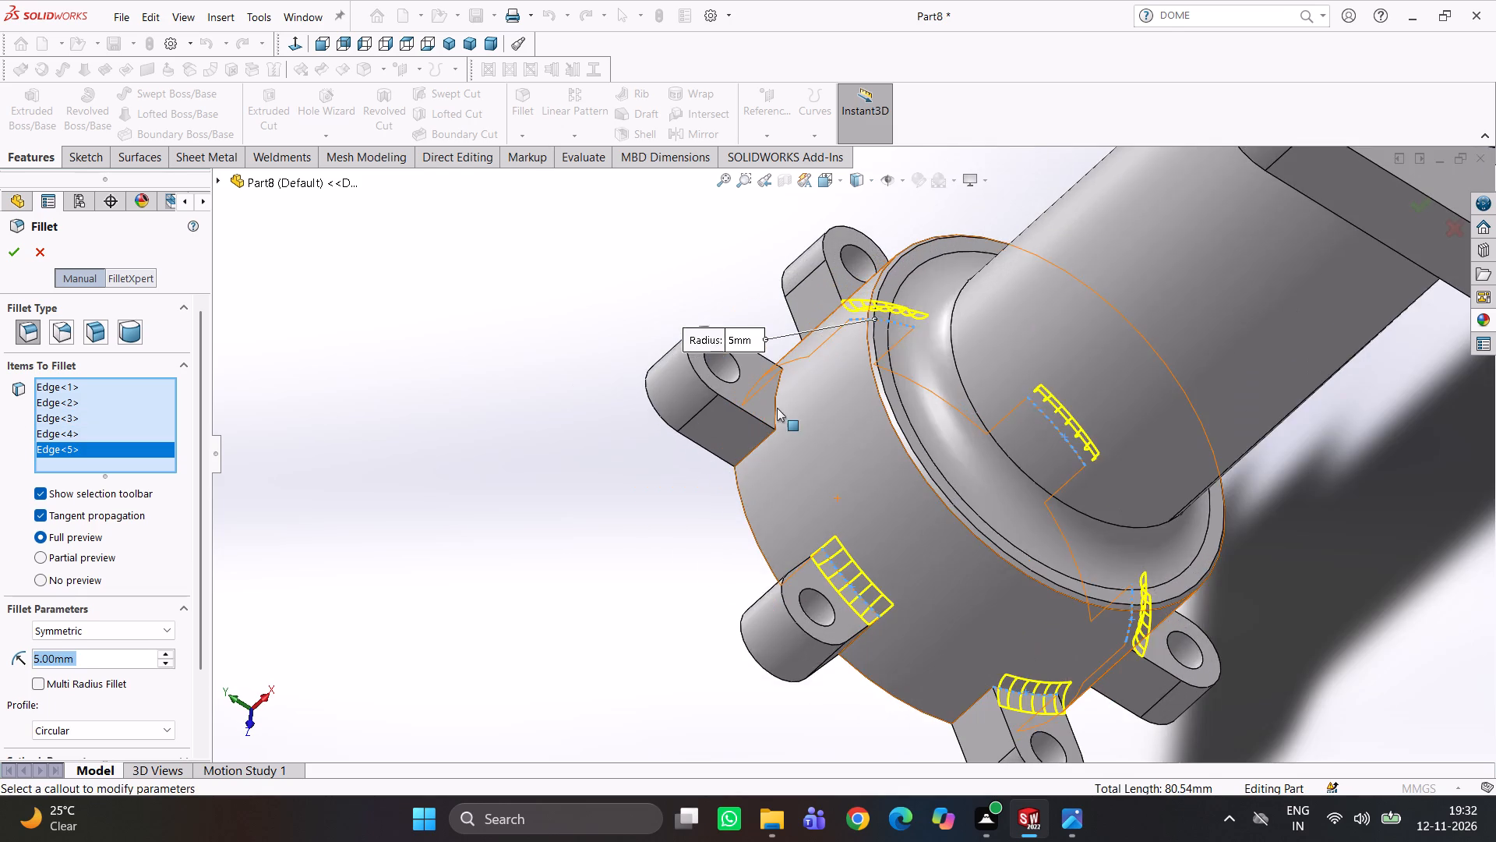
middle_click_drag(786, 402, 814, 498)
left_click(766, 377)
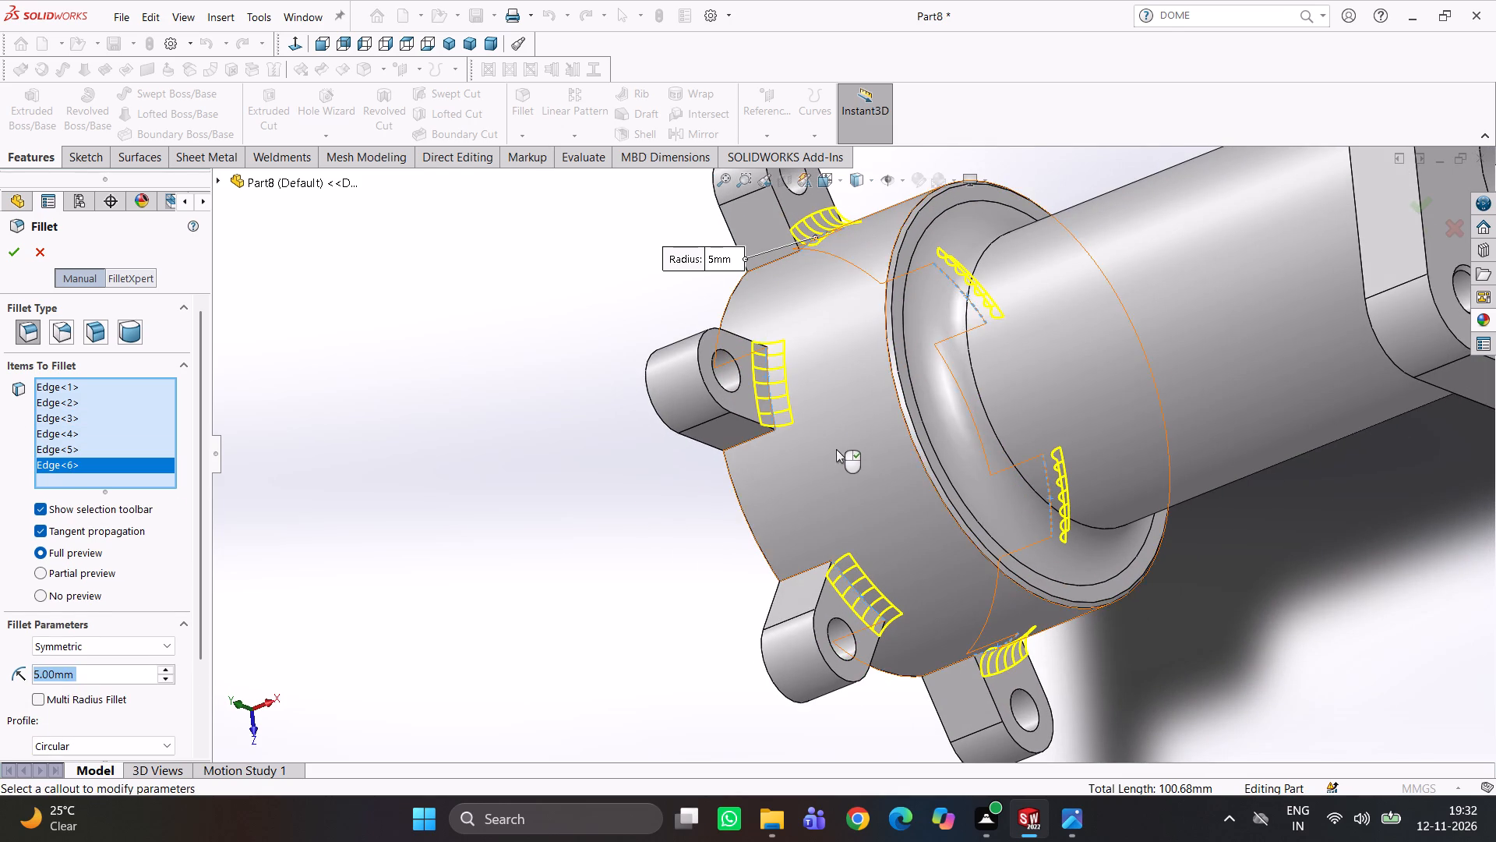
left_click(11, 245)
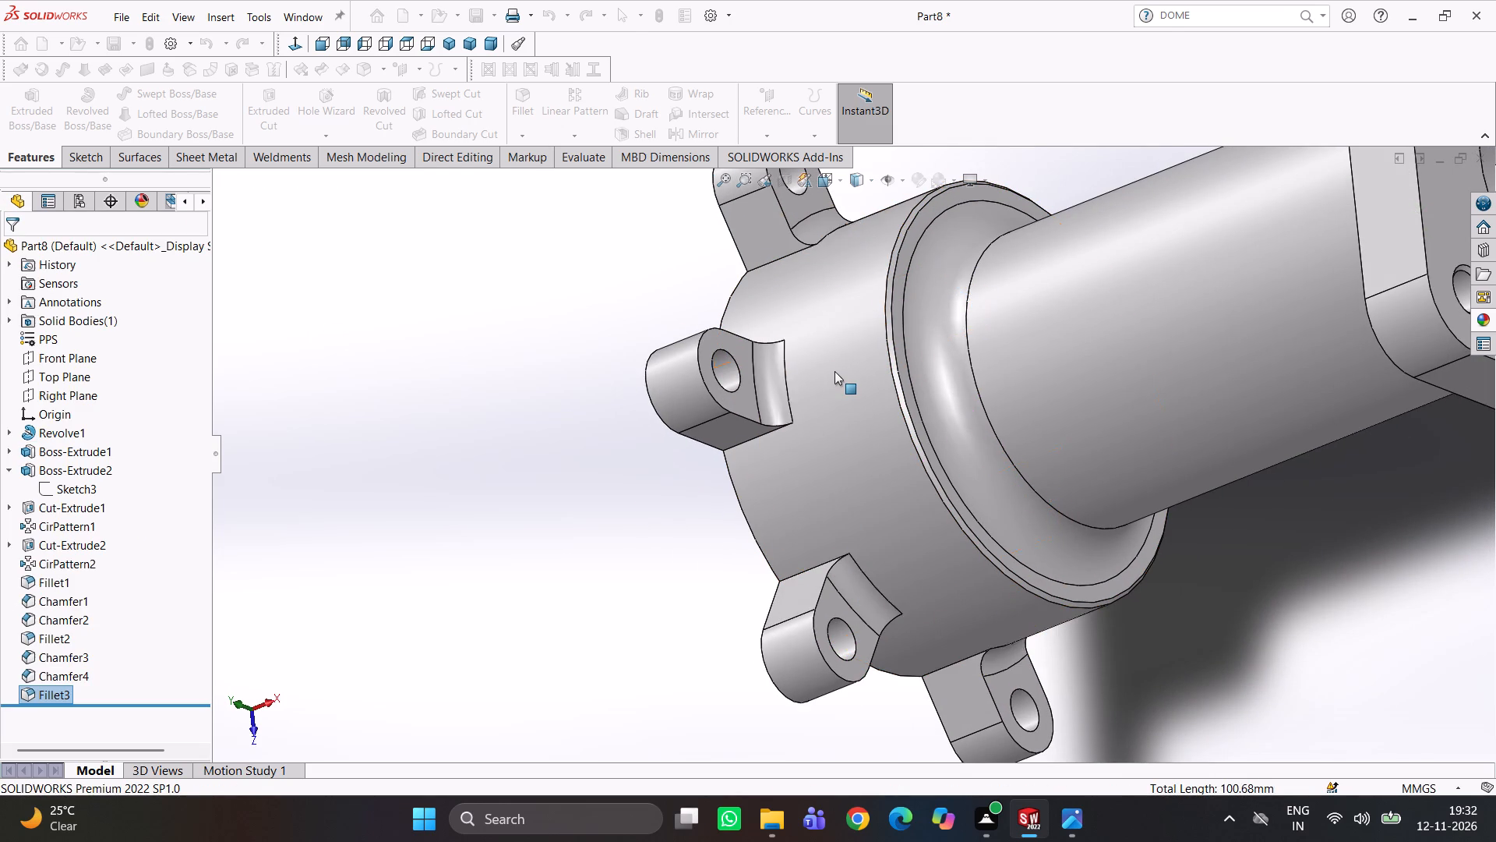
Start a 5 mm fillet on the side edges where two adjacent lugs meet the hub's cylindrical surface.
scroll(870, 378, "up", 3)
middle_click_drag(873, 389, 993, 260)
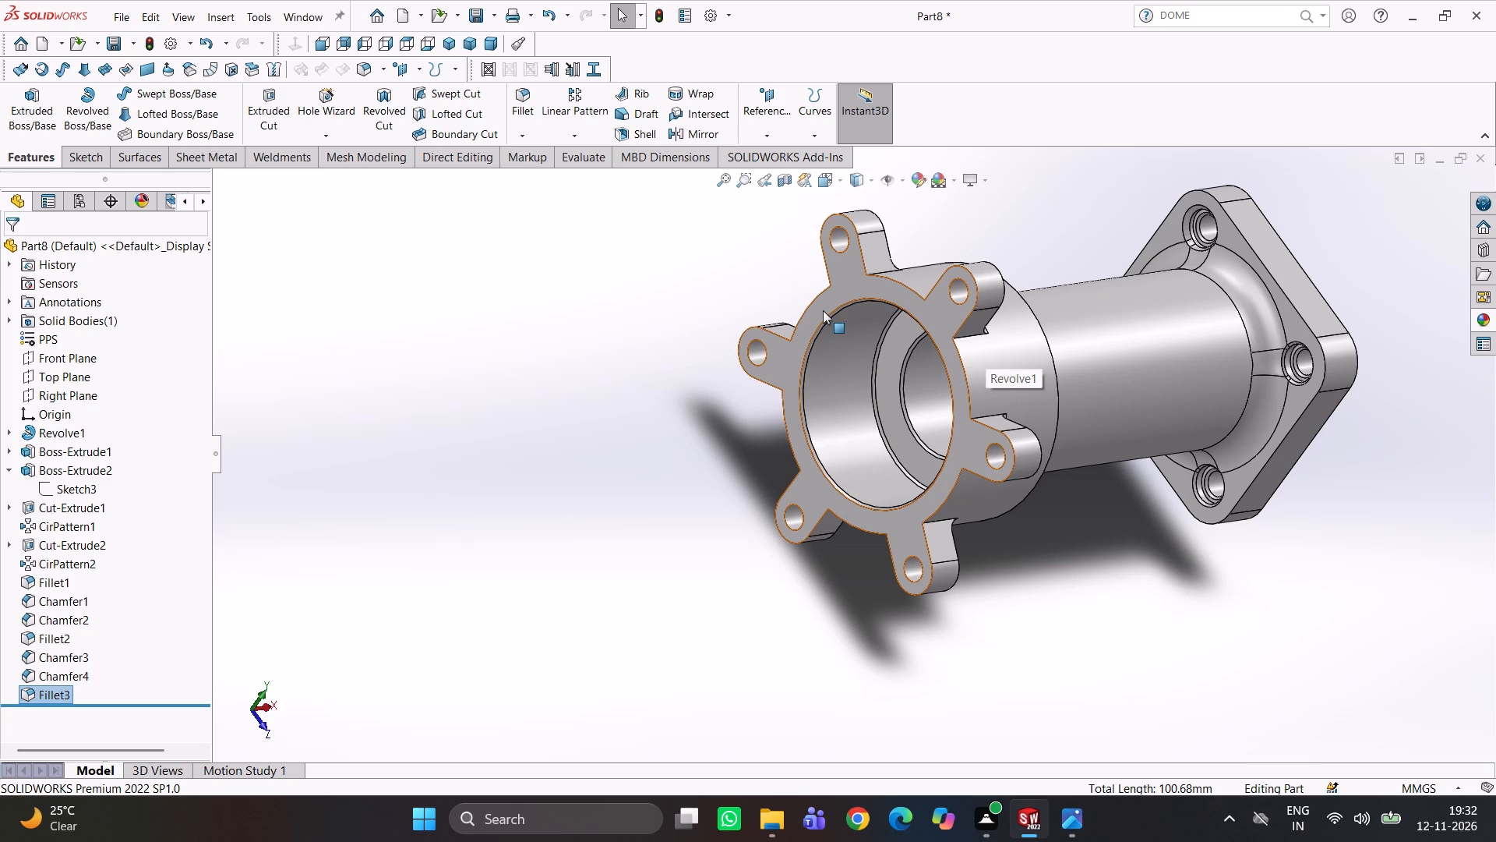
scroll(868, 336, "down", 4)
scroll(886, 239, "down", 1)
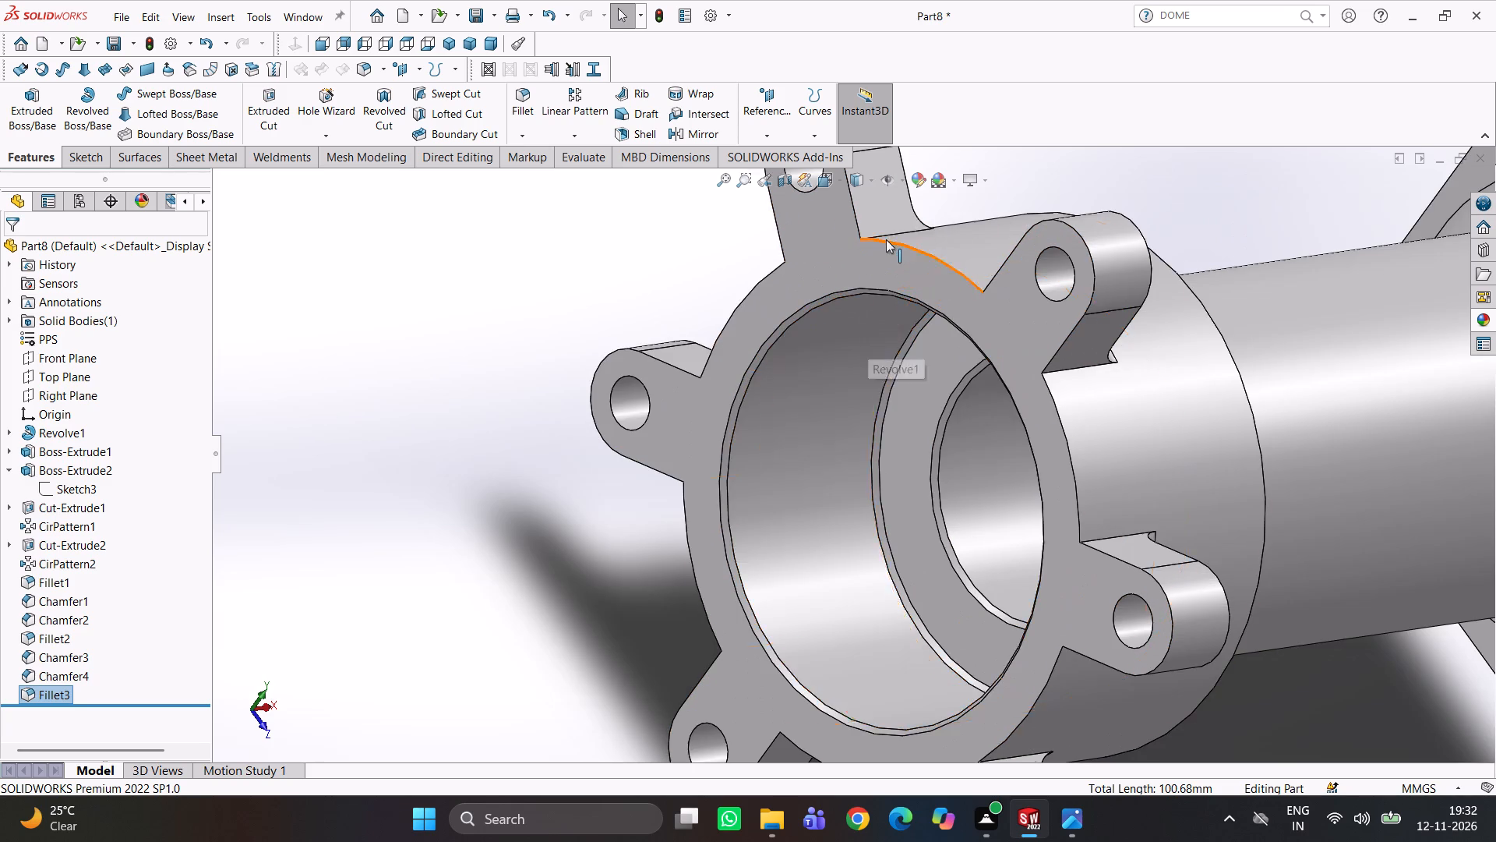
scroll(886, 239, "down", 1)
middle_click_drag(891, 249, 926, 304)
middle_click_drag(947, 280, 1064, 271)
left_click(774, 315)
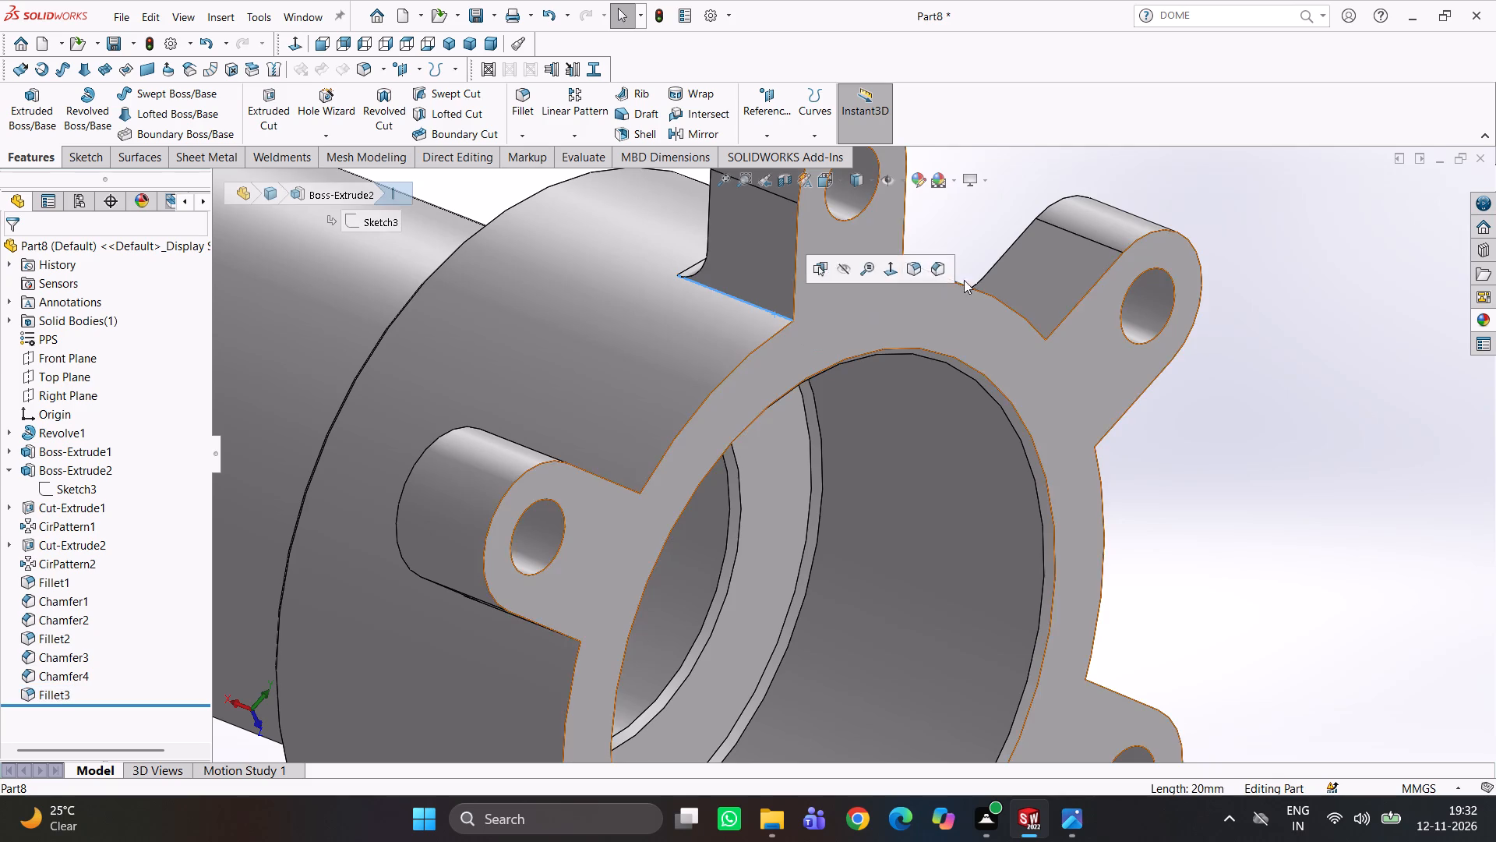
left_click(523, 104)
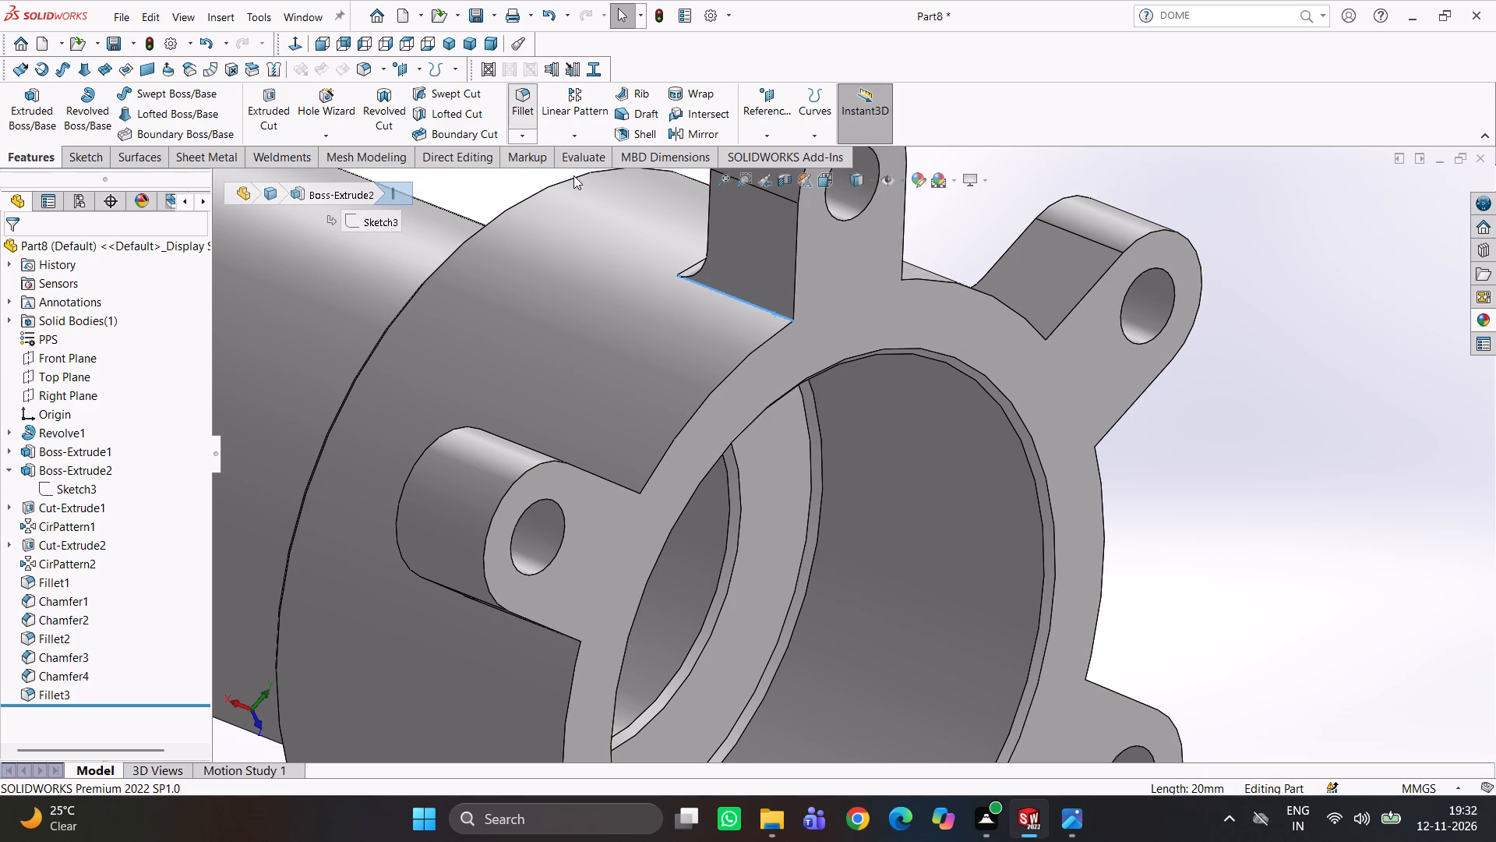
middle_click_drag(847, 315, 728, 363)
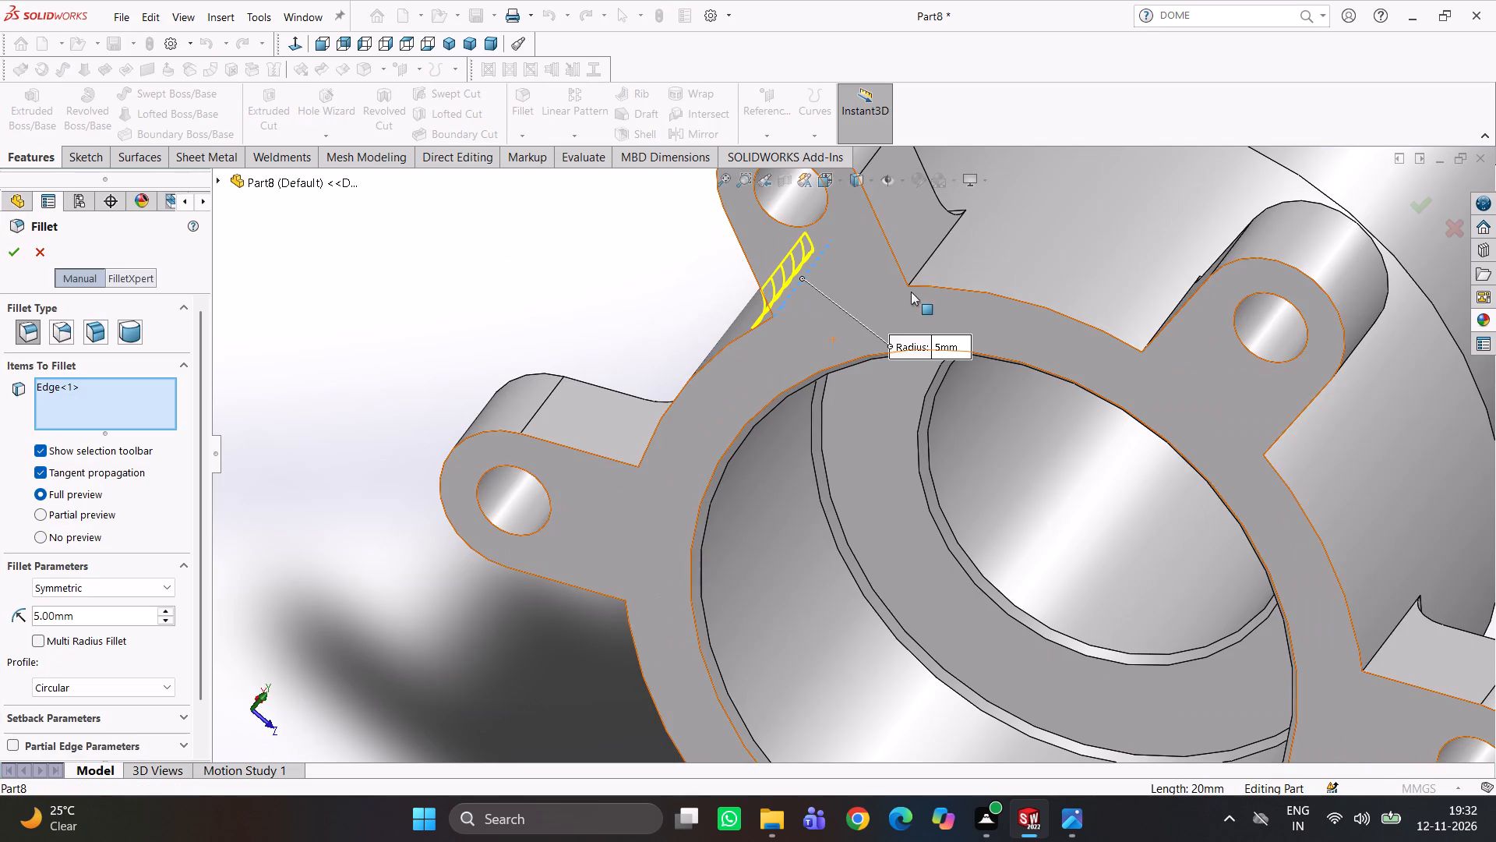
left_click(922, 264)
scroll(1027, 304, "up", 3)
middle_click_drag(1093, 379, 1035, 249)
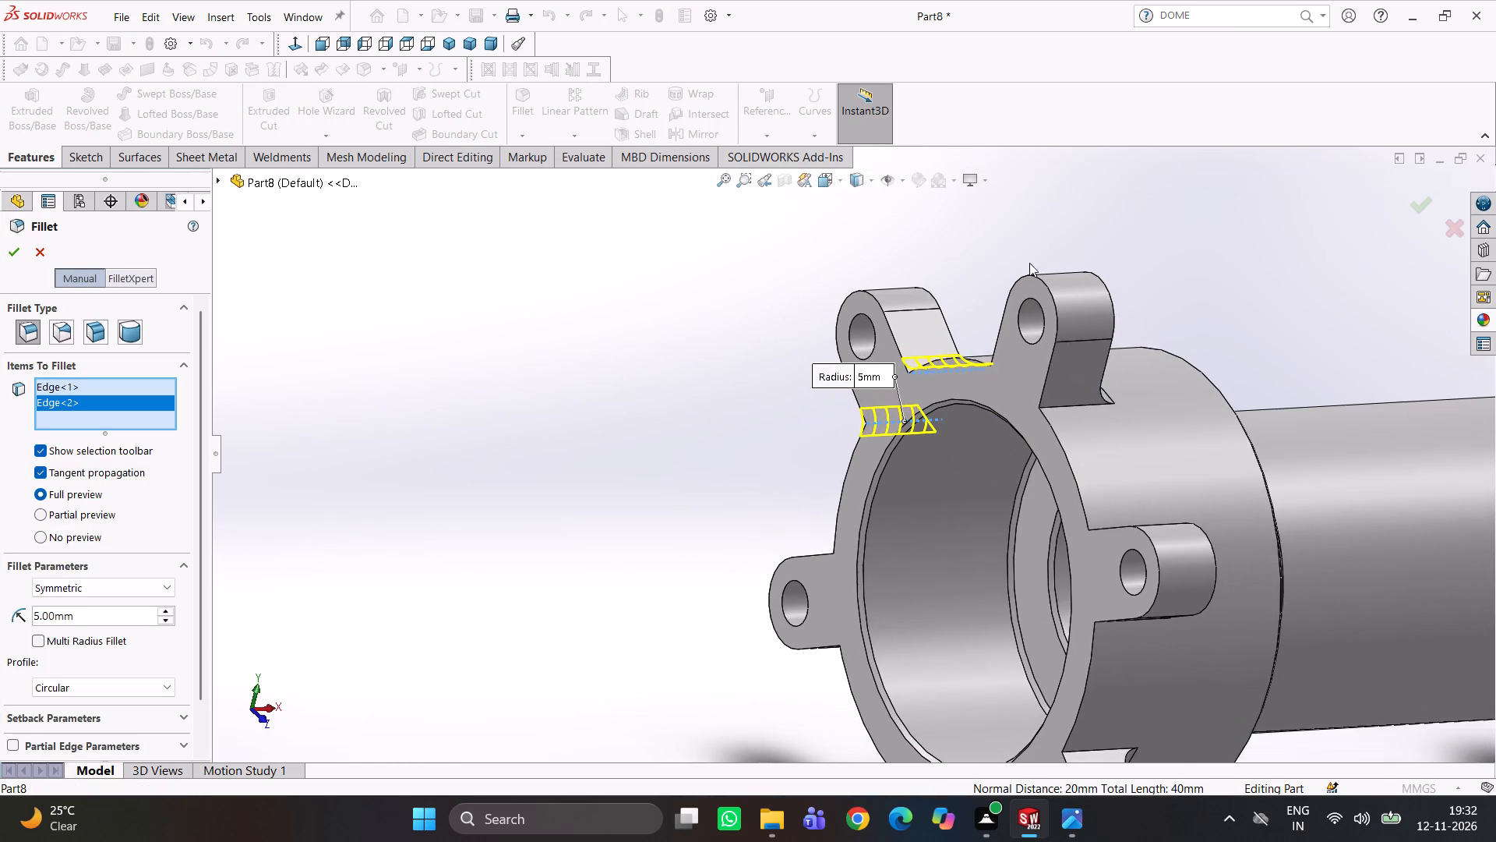
left_click(1079, 404)
middle_click_drag(1077, 403, 1195, 549)
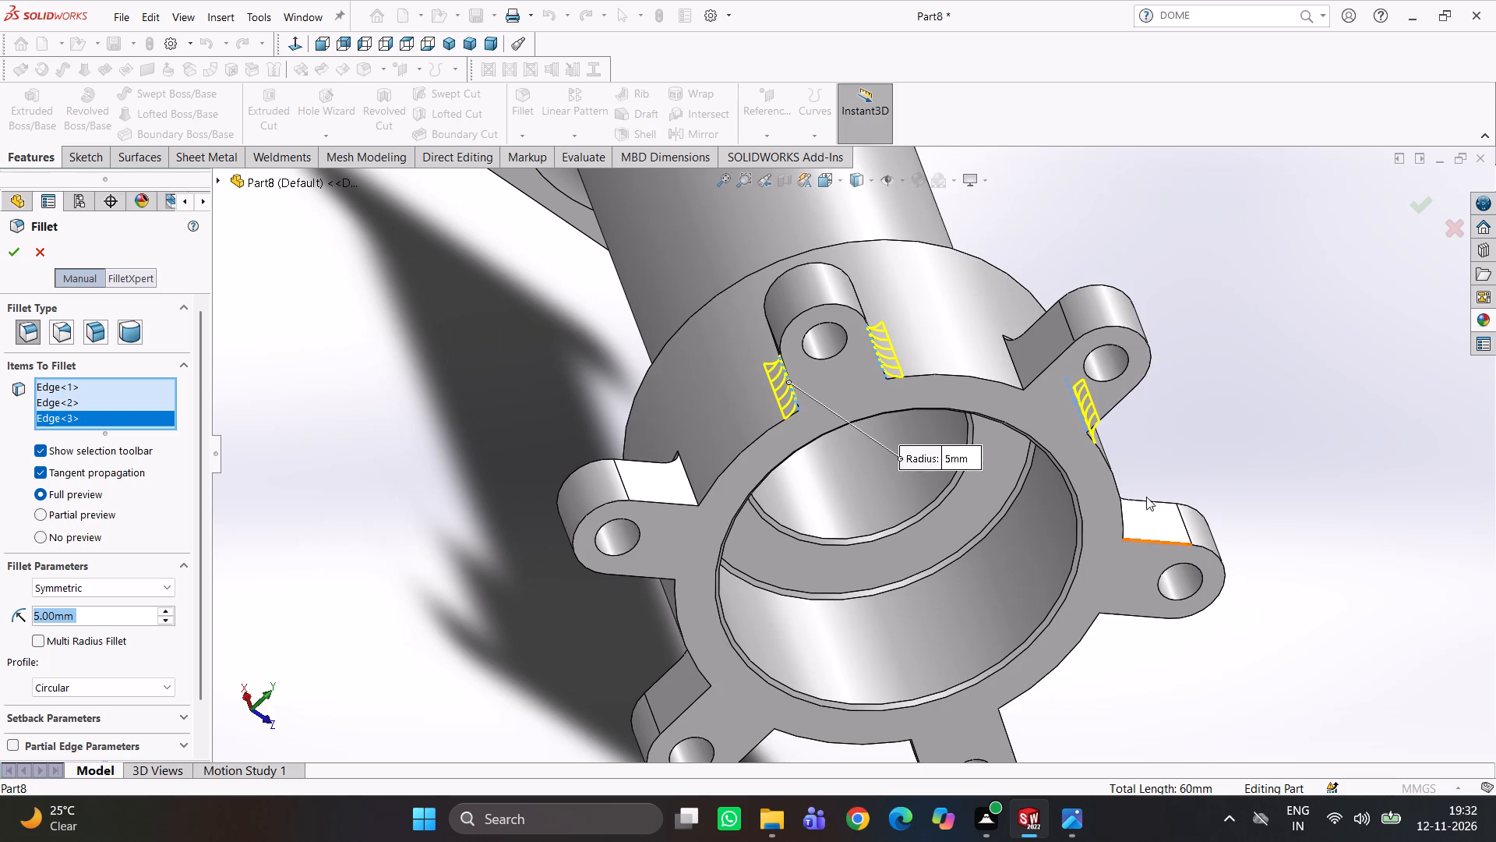
left_click(1018, 373)
Add both side base edges of the next two lugs around the hub to the 5 mm fillet.
scroll(1159, 454, "up", 3)
scroll(1100, 487, "up", 1)
middle_click_drag(1098, 487, 1050, 345)
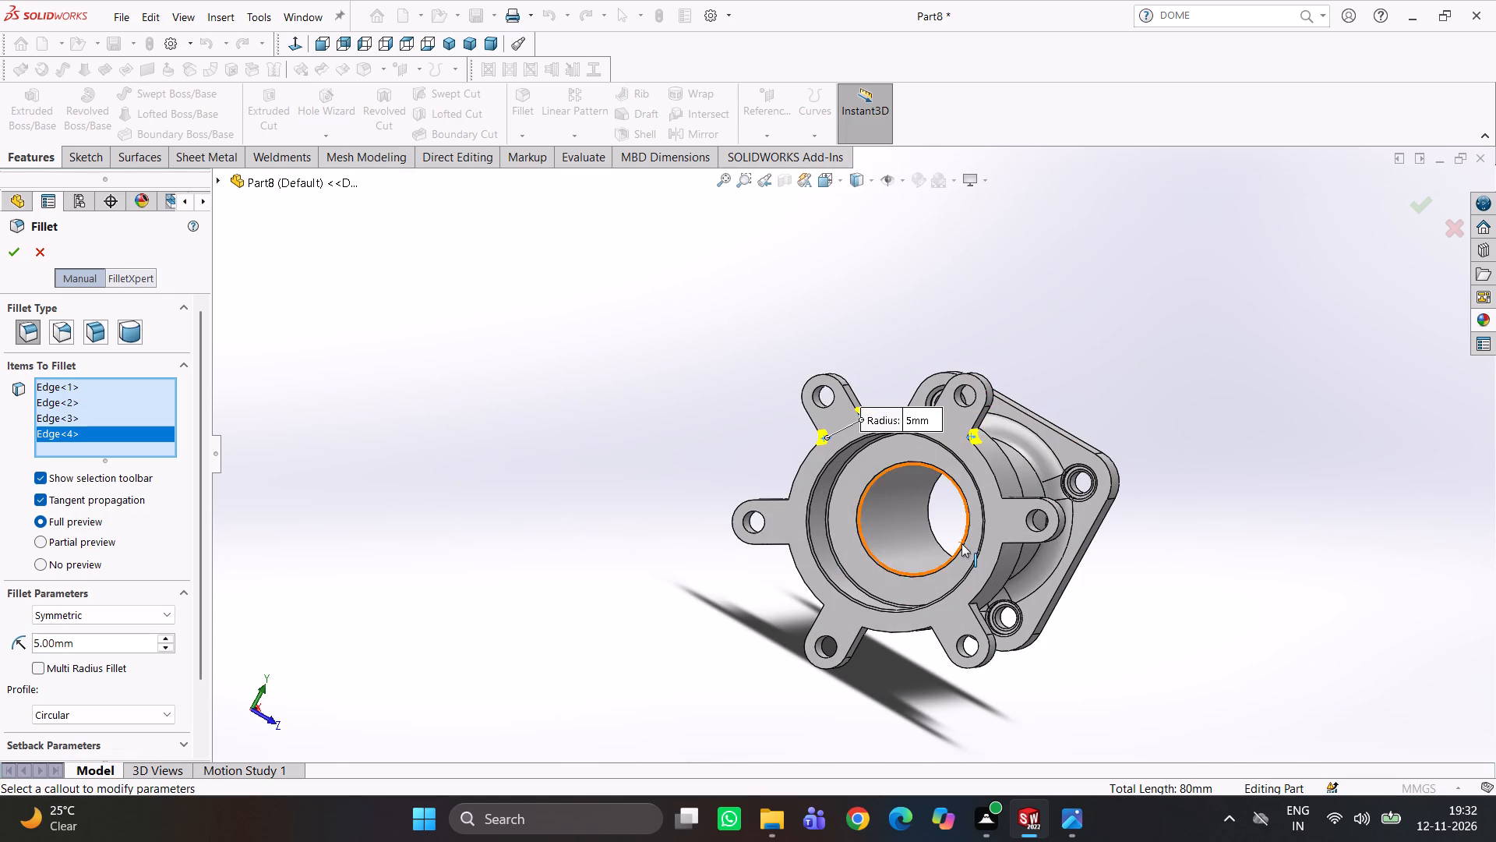
scroll(964, 544, "down", 4)
middle_click_drag(1029, 536, 1029, 592)
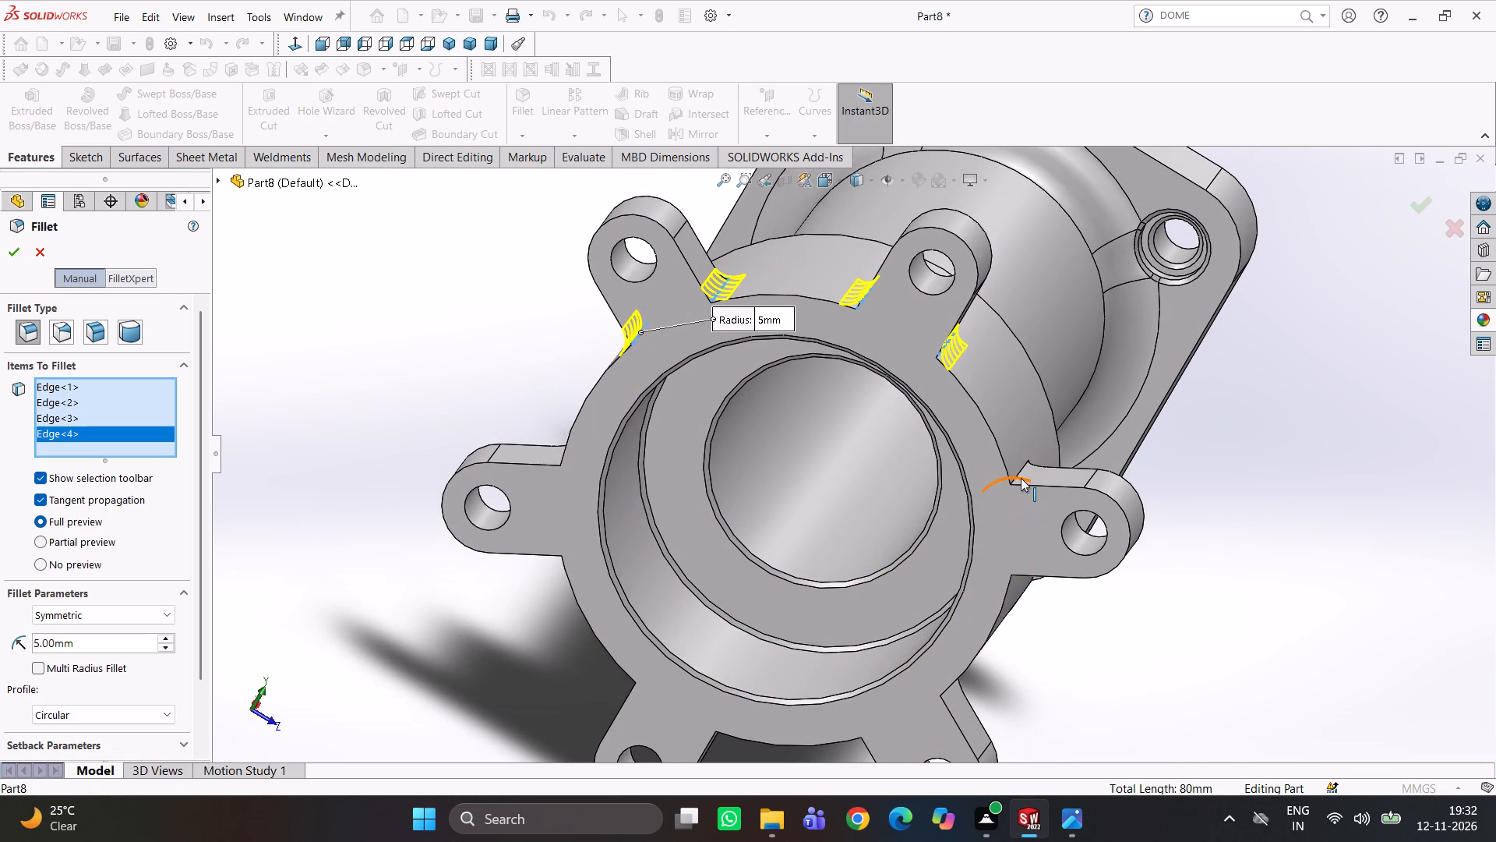
left_click(1019, 476)
middle_click_drag(1036, 613, 940, 427)
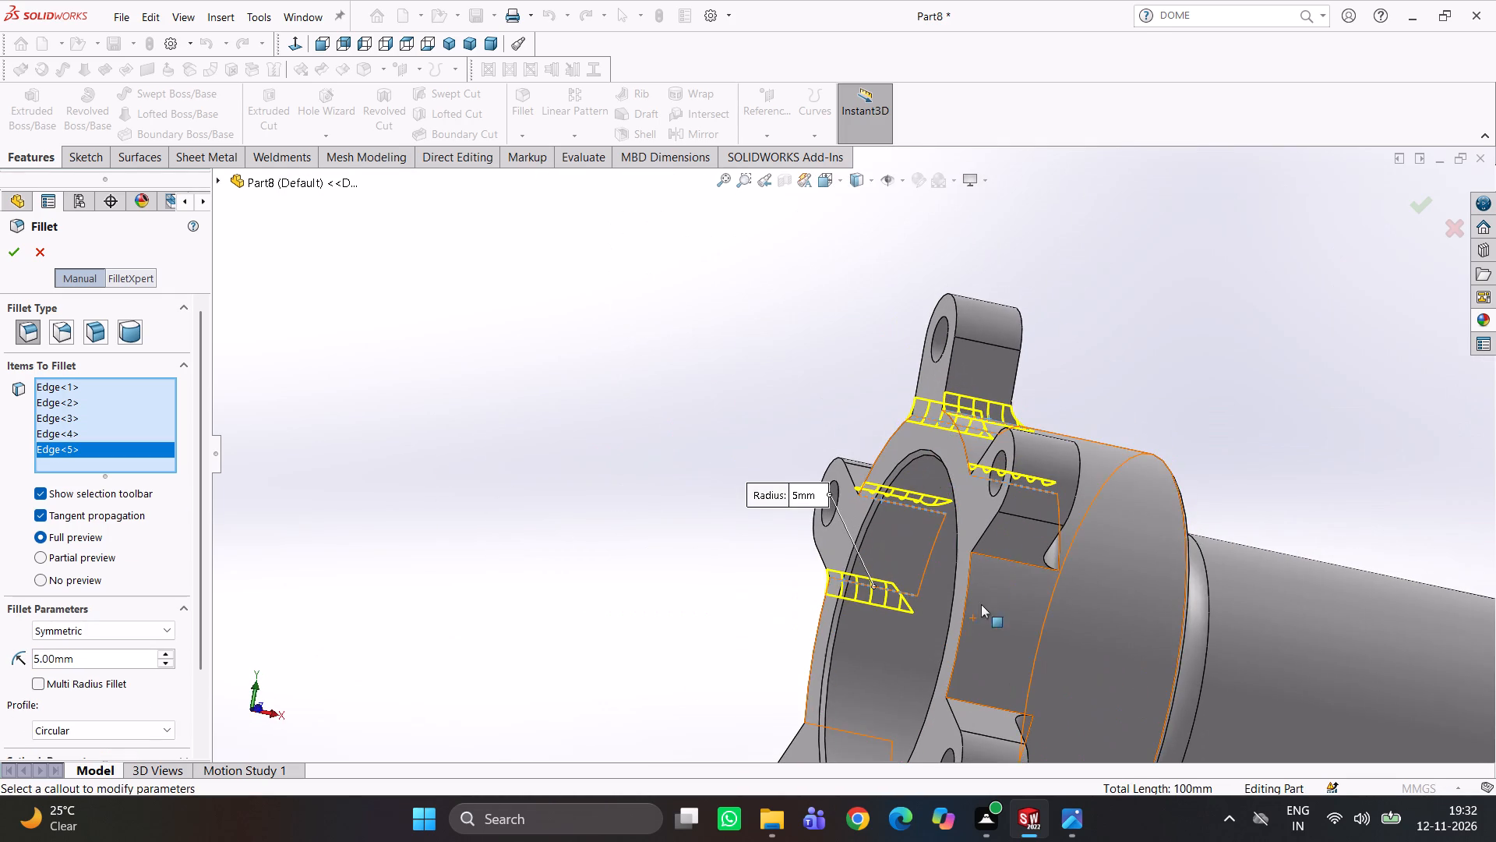
left_click(997, 559)
scroll(1022, 648, "up", 4)
middle_click_drag(1004, 672, 1018, 514)
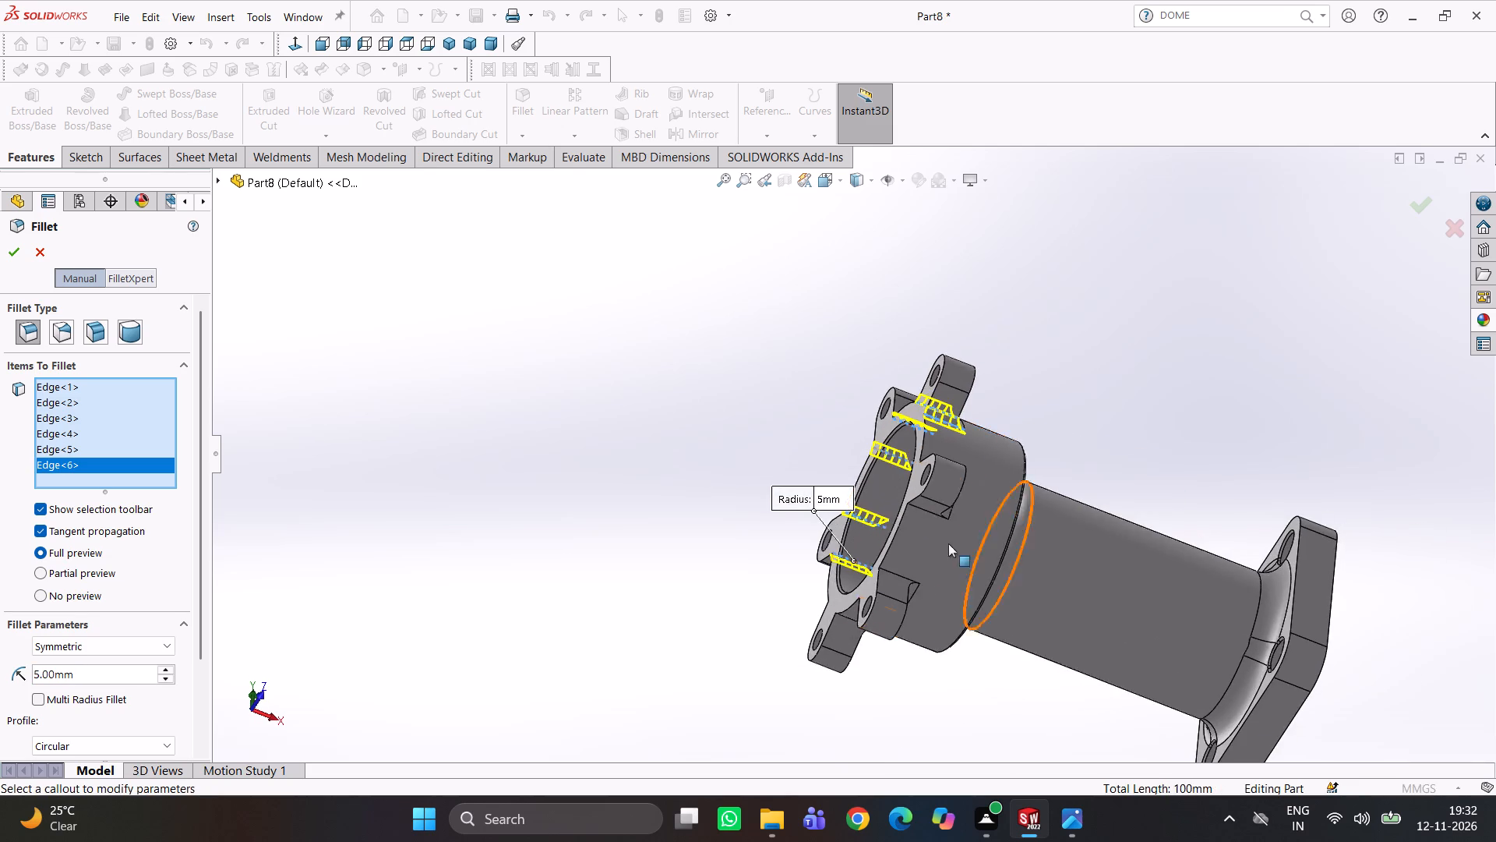
scroll(931, 536, "down", 4)
left_click(914, 465)
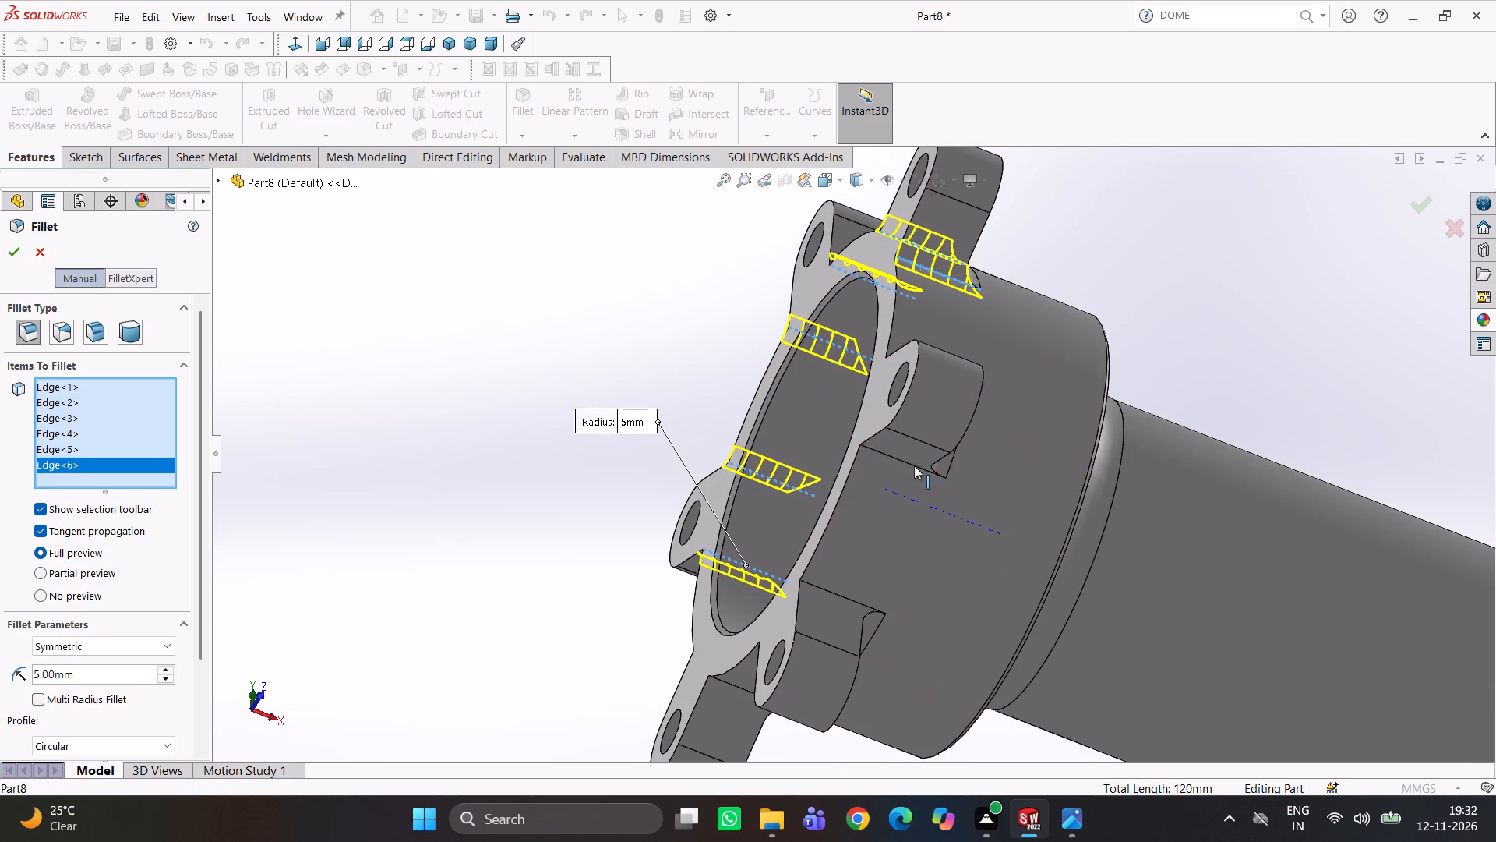
scroll(1003, 434, "up", 1)
middle_click_drag(1007, 438, 981, 593)
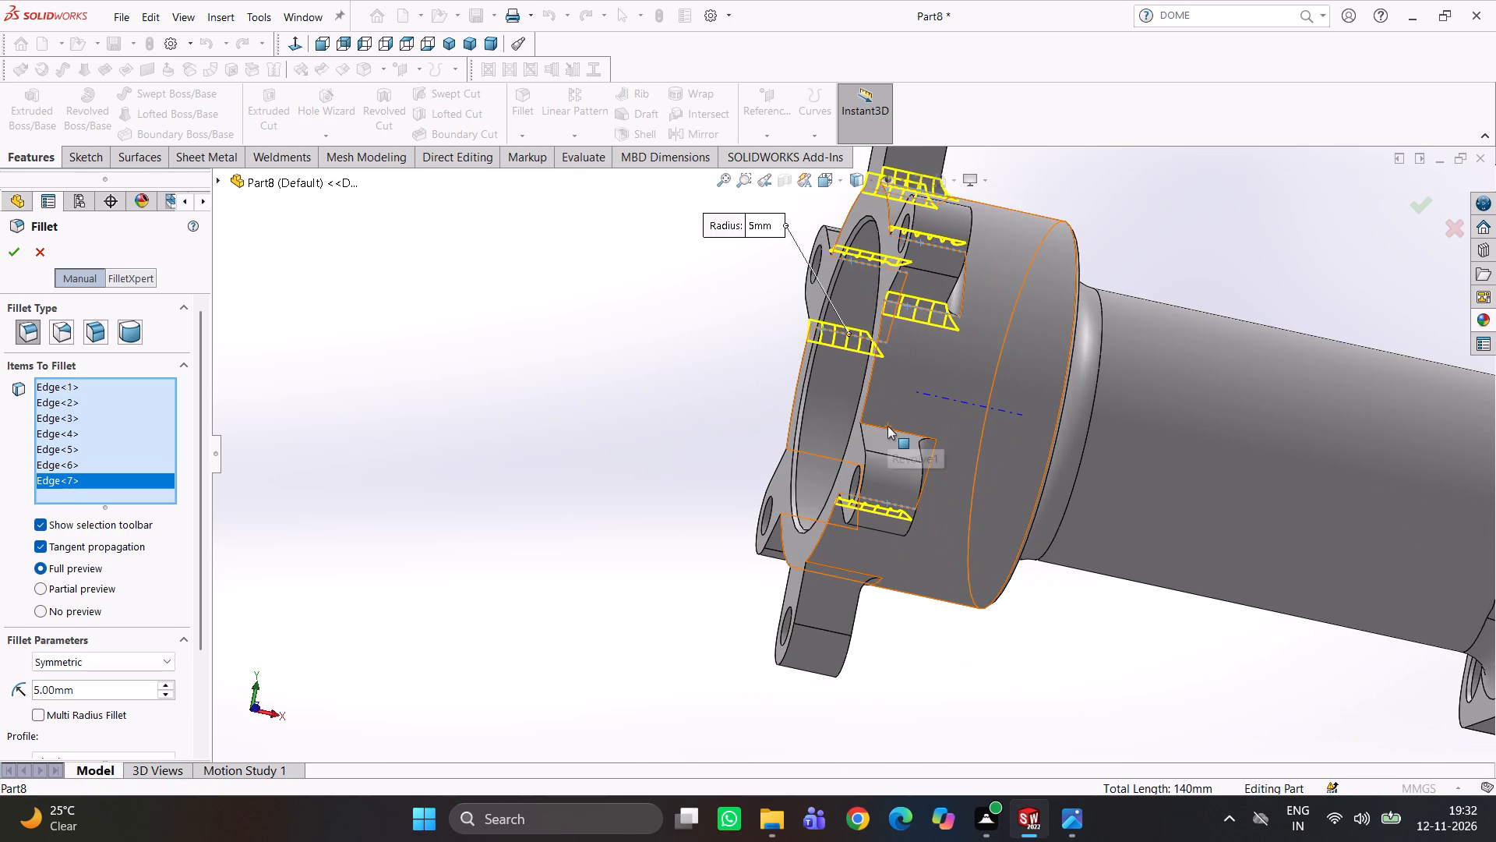
left_click(887, 427)
Add both side base edges of the fifth lug around the hub to the 5 mm fillet.
middle_click_drag(918, 550, 1000, 373)
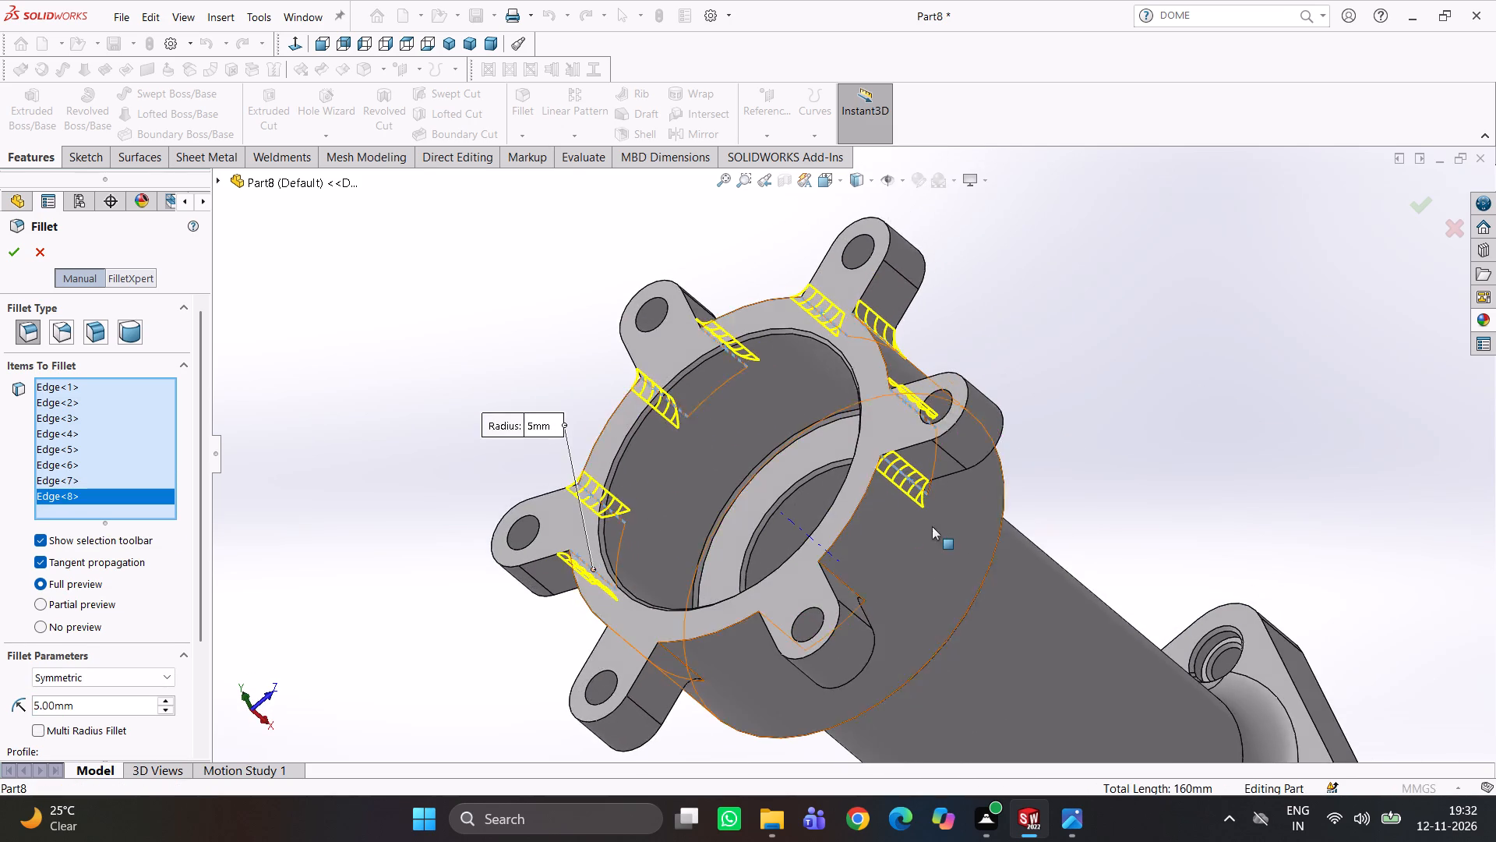
scroll(932, 526, "up", 1)
scroll(841, 563, "down", 4)
middle_click_drag(873, 539, 842, 587)
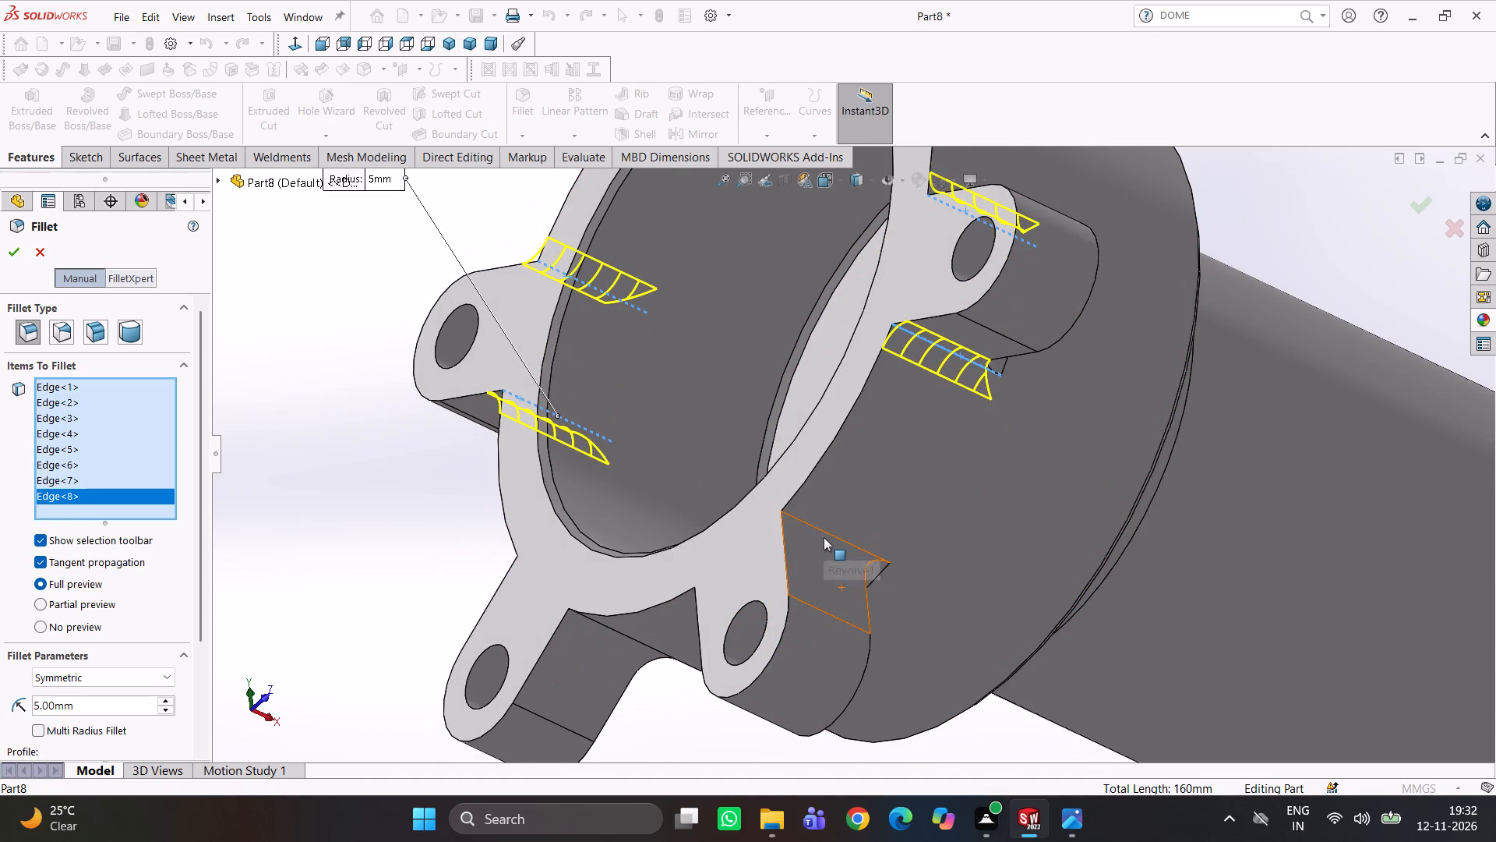
left_click(825, 532)
middle_click_drag(863, 547, 990, 458)
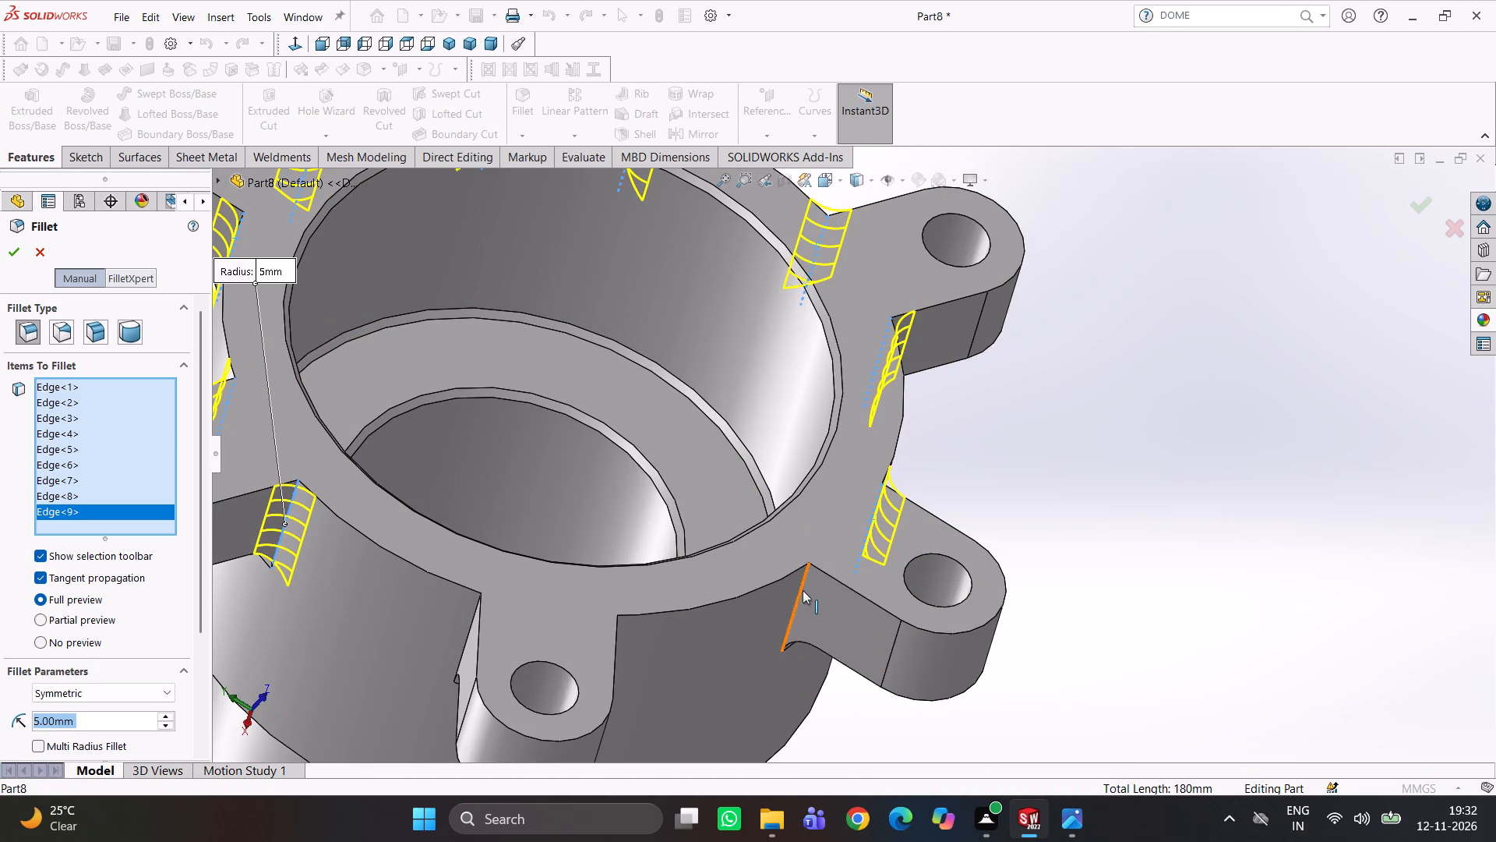
left_click(801, 591)
Add both side base edges of the last remaining lug to the 5 mm fillet and apply it.
scroll(779, 643, "up", 3)
middle_click_drag(774, 646, 746, 627)
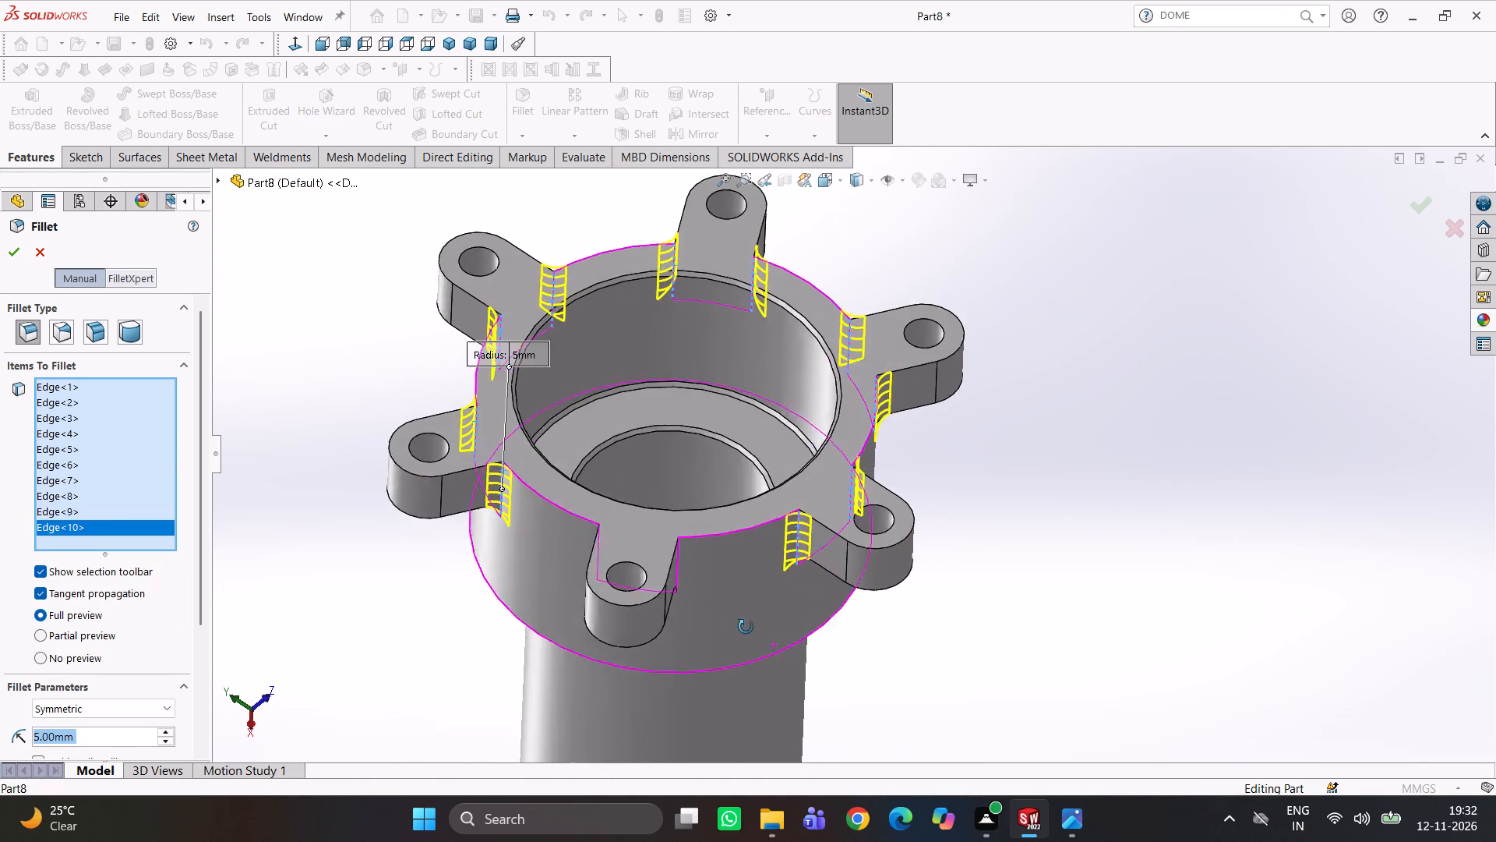
middle_click_drag(746, 627, 733, 615)
left_click(654, 551)
middle_click_drag(733, 582, 782, 581)
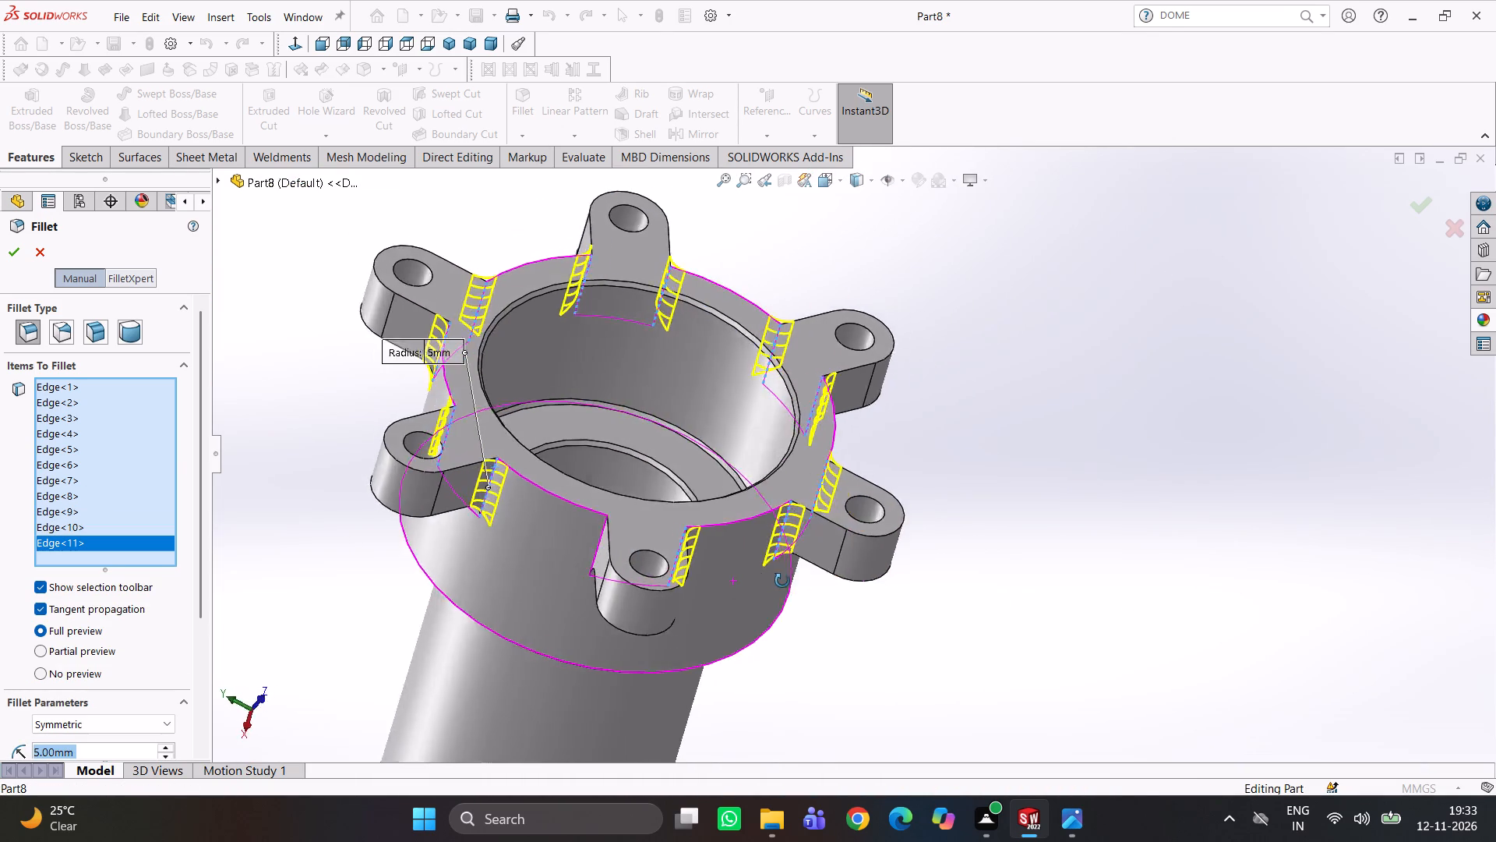
middle_click_drag(782, 581, 824, 594)
scroll(729, 578, "down", 4)
left_click(588, 490)
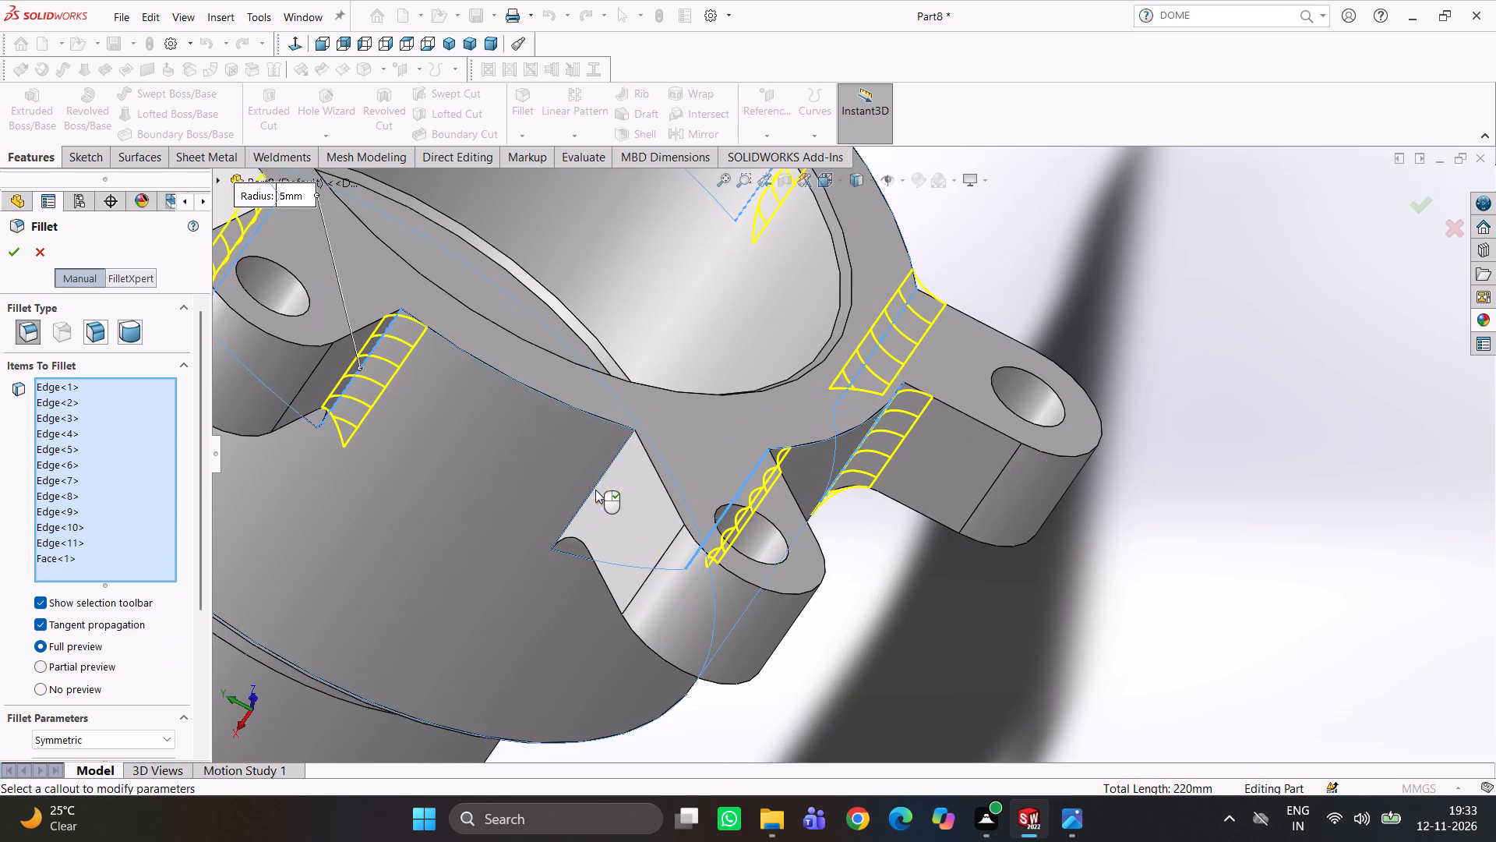
left_click(488, 491)
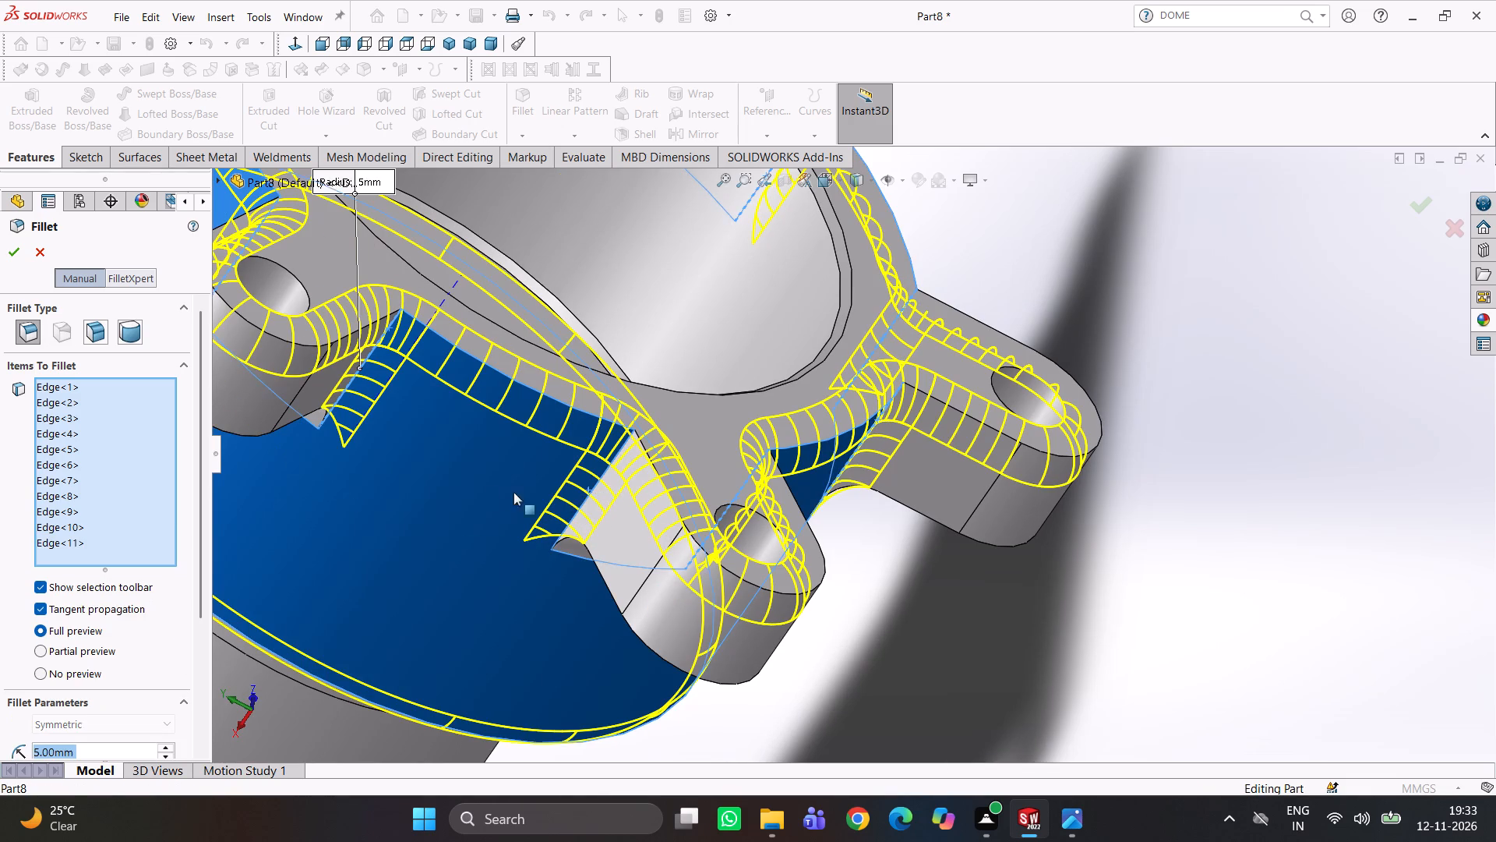
left_click(595, 483)
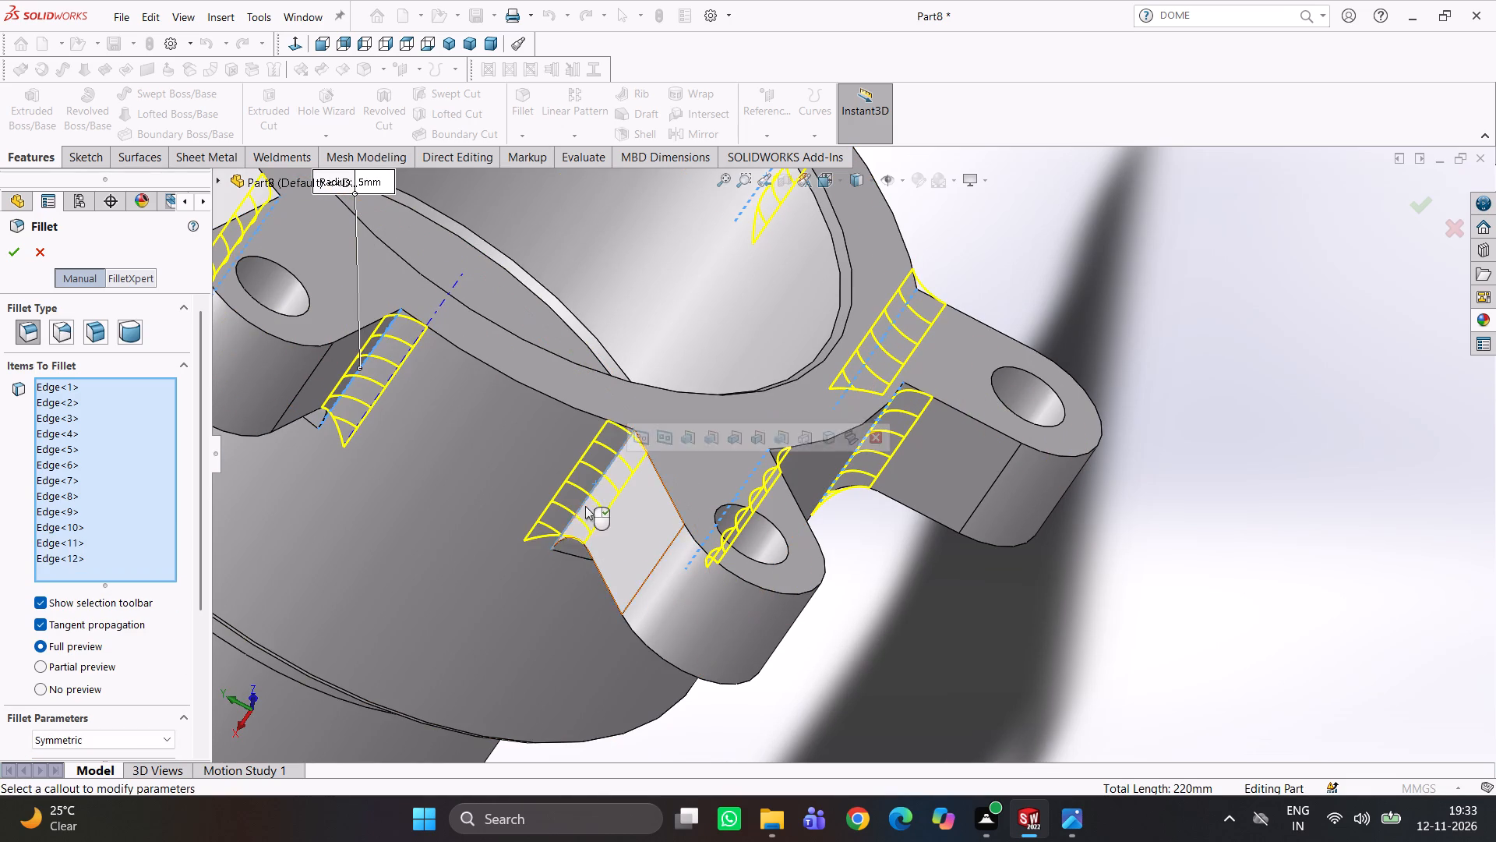
left_click(13, 252)
Examine the filleted lug bases around the hub from the front and rear of the round flange.
scroll(662, 557, "up", 3)
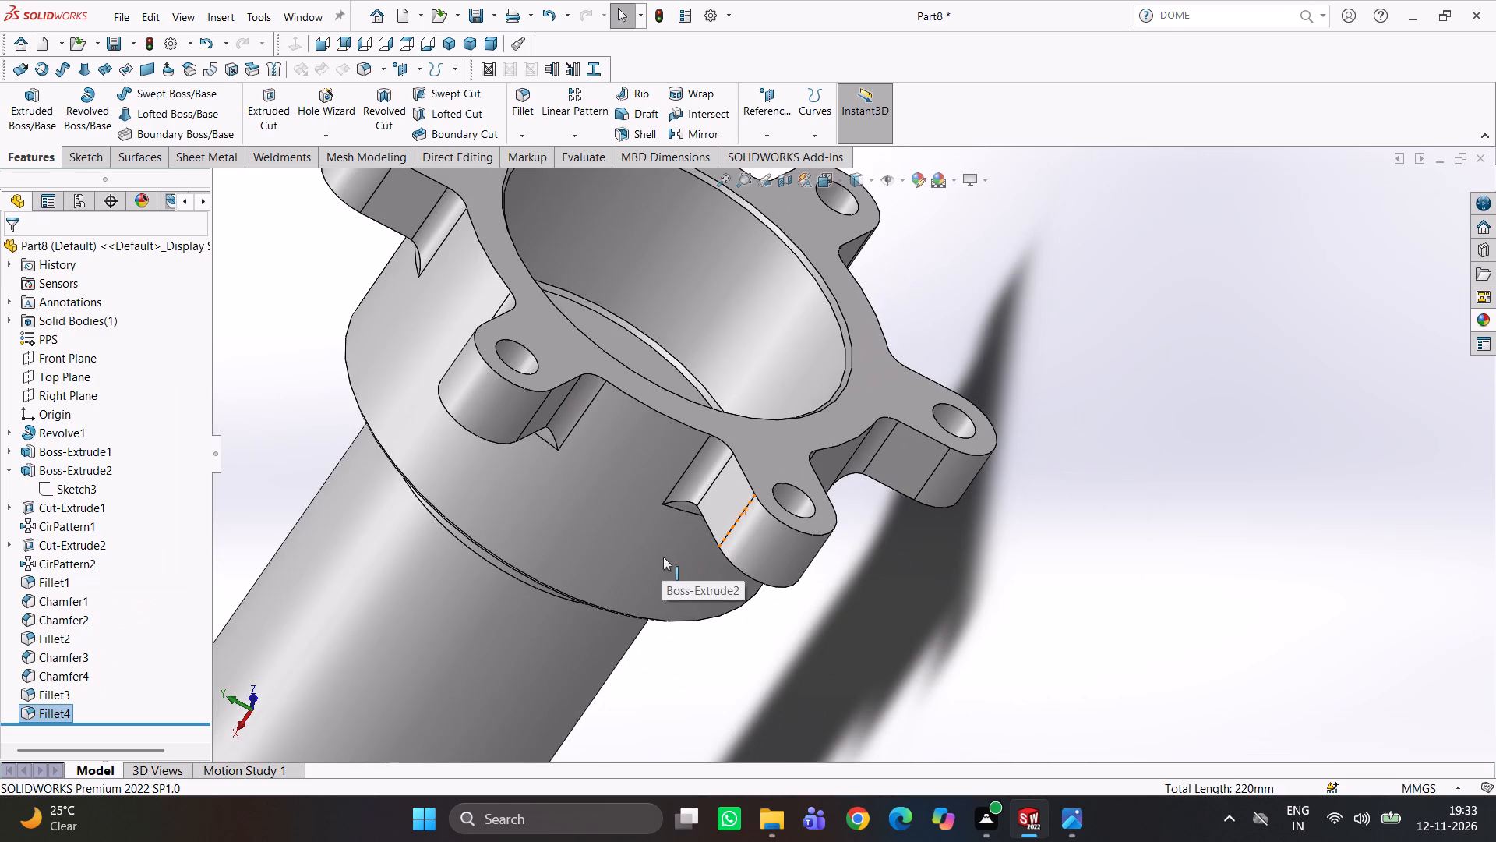
middle_click_drag(637, 512, 609, 486)
scroll(634, 486, "up", 4)
middle_click_drag(714, 488, 651, 447)
middle_click_drag(693, 487, 686, 497)
left_click(569, 498)
scroll(655, 489, "up", 1)
scroll(657, 486, "down", 4)
middle_click_drag(786, 471, 809, 562)
scroll(1099, 526, "up", 4)
middle_click_drag(1118, 516, 955, 414)
scroll(937, 439, "down", 3)
middle_click_drag(909, 436, 897, 451)
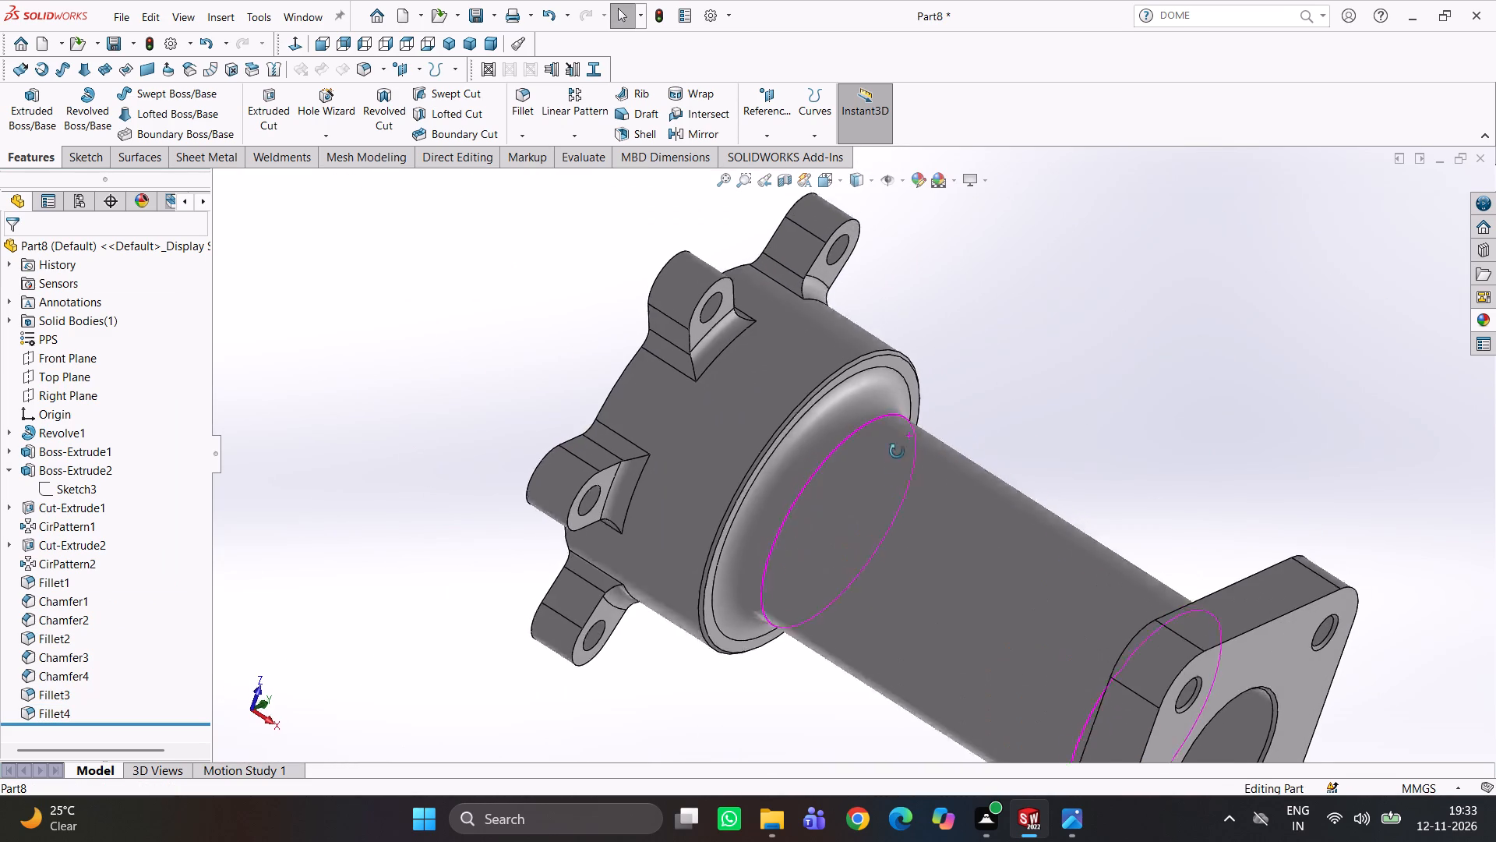
middle_click_drag(897, 451, 891, 498)
scroll(776, 421, "down", 4)
middle_click_drag(870, 439, 818, 483)
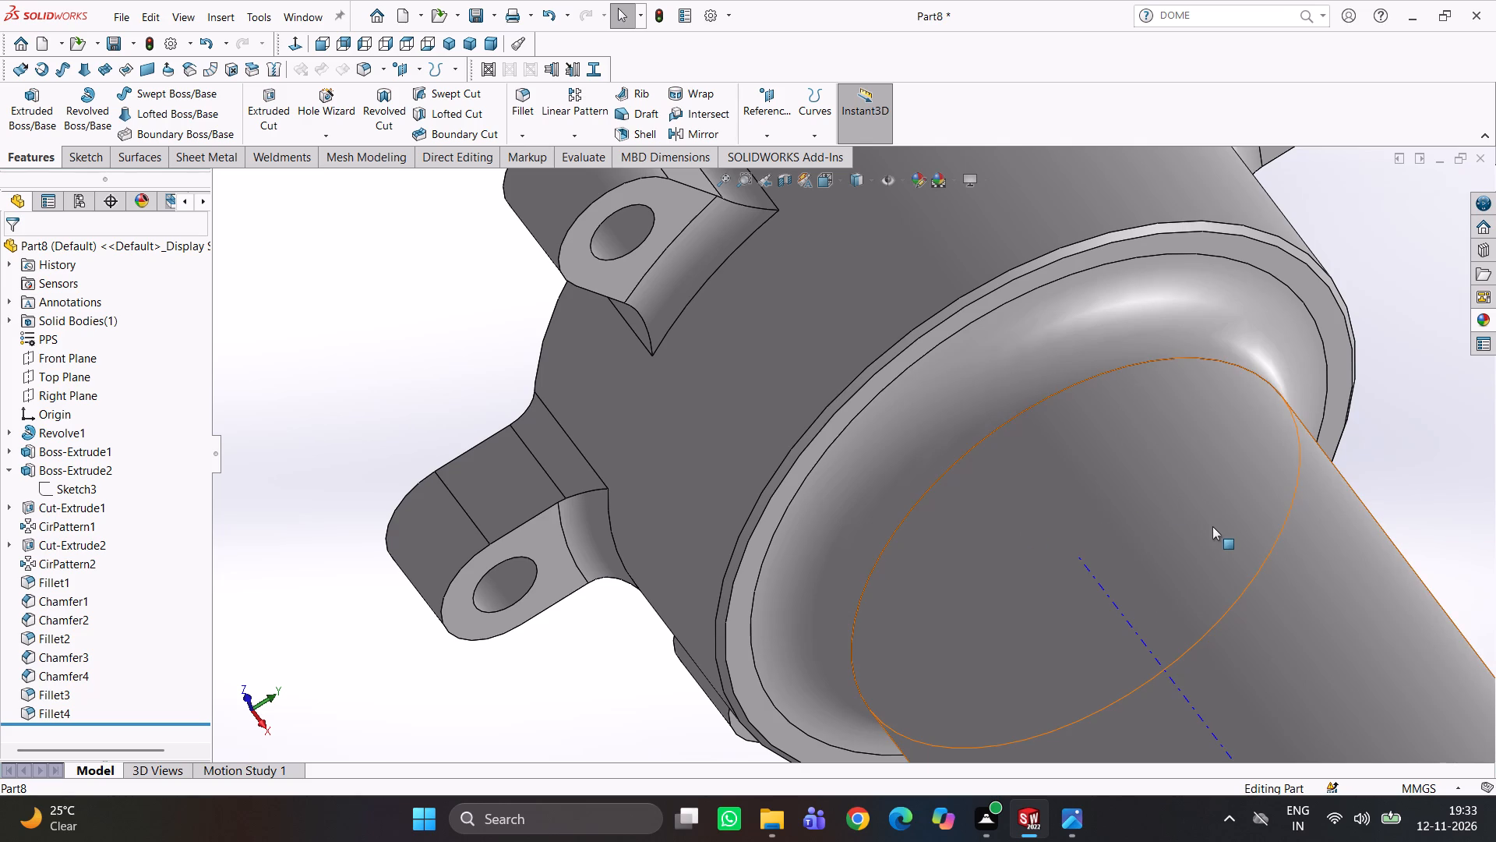
Examine the square flange, its outer edges and corners, and the counterbored holes beside the tube fillet.
scroll(1300, 479, "up", 4)
middle_click_drag(1296, 486, 1283, 402)
scroll(1172, 490, "up", 4)
middle_click_drag(1160, 515, 1215, 490)
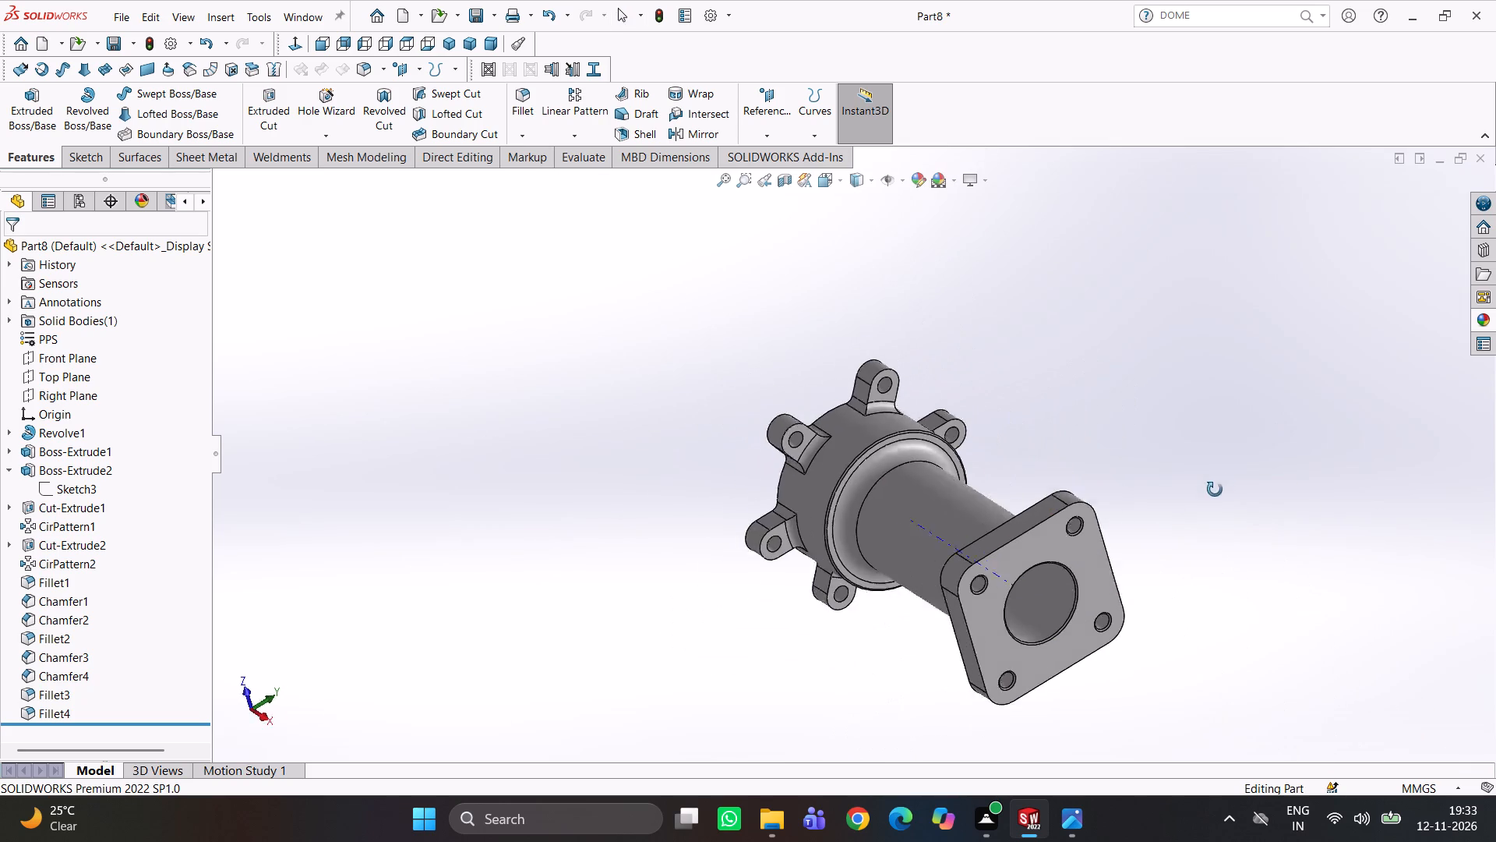
middle_click_drag(1215, 490, 1235, 475)
scroll(1103, 551, "down", 7)
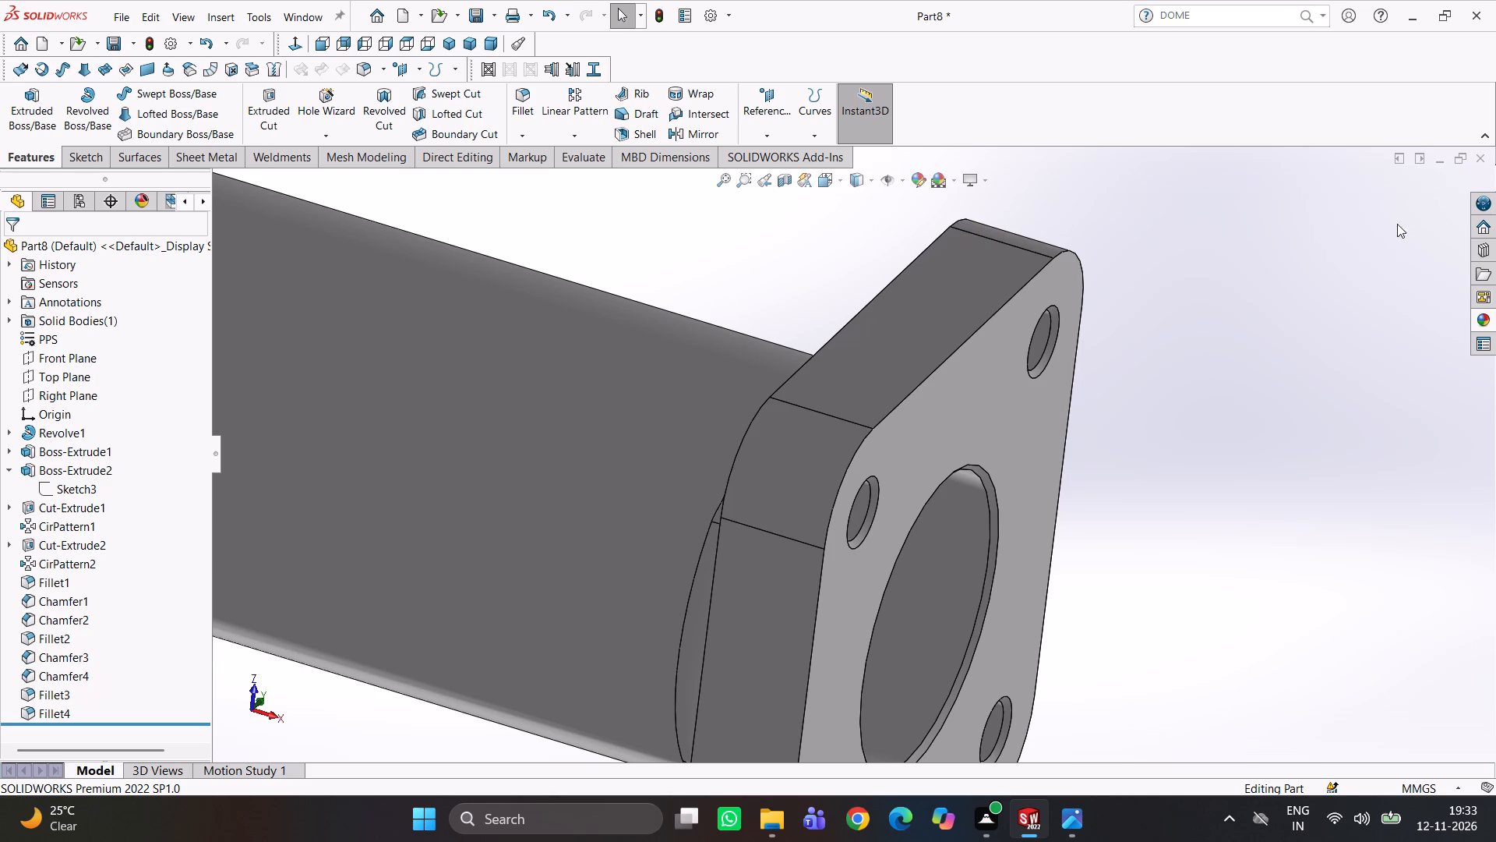
scroll(1204, 249, "up", 3)
scroll(1105, 275, "up", 2)
middle_click_drag(799, 417, 880, 405)
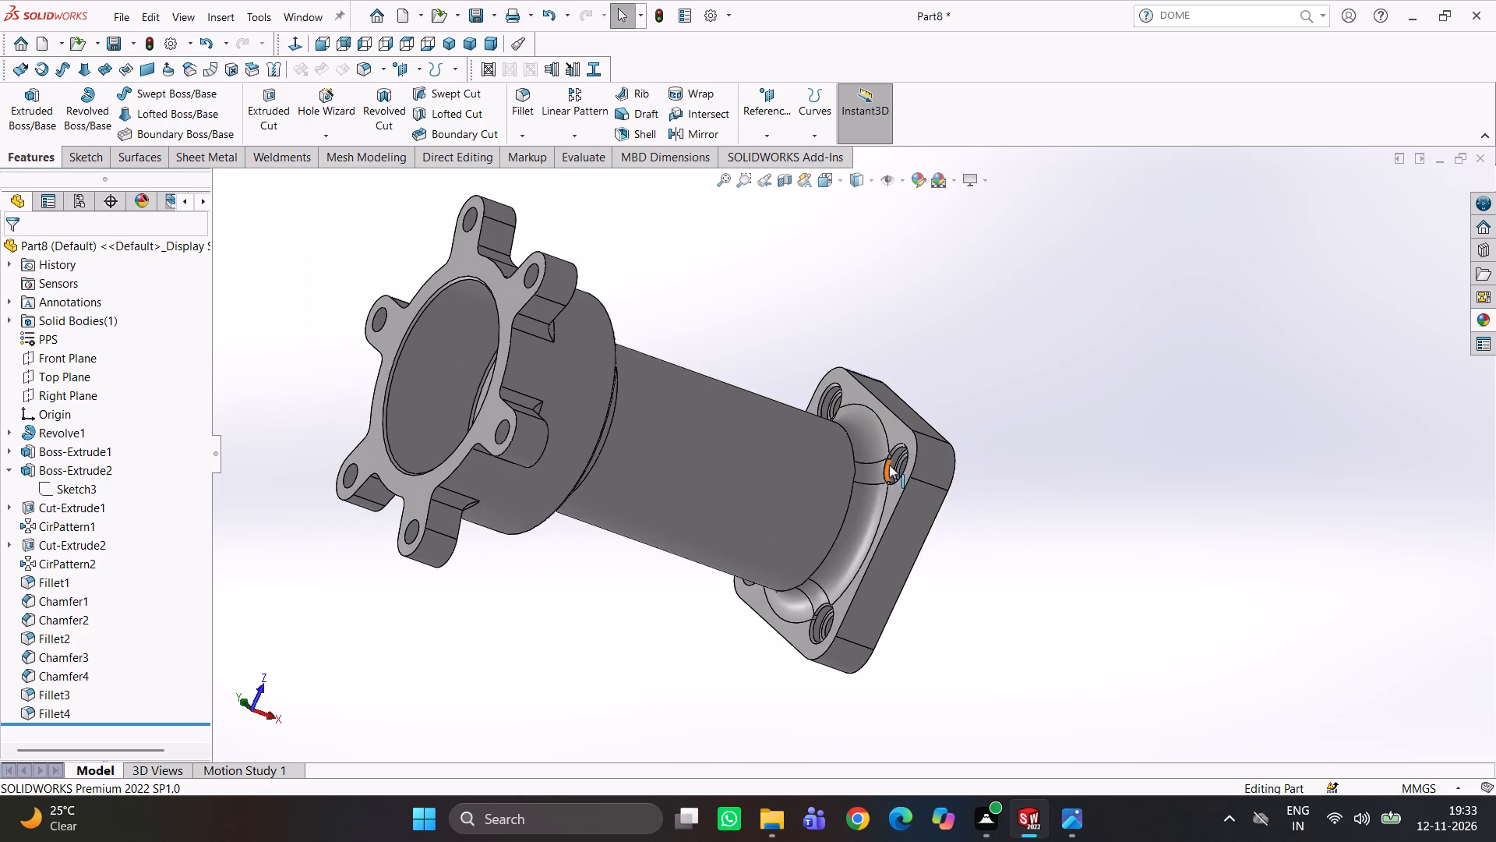
scroll(889, 465, "down", 4)
middle_click_drag(935, 462, 966, 462)
scroll(958, 475, "down", 4)
middle_click_drag(874, 468, 923, 425)
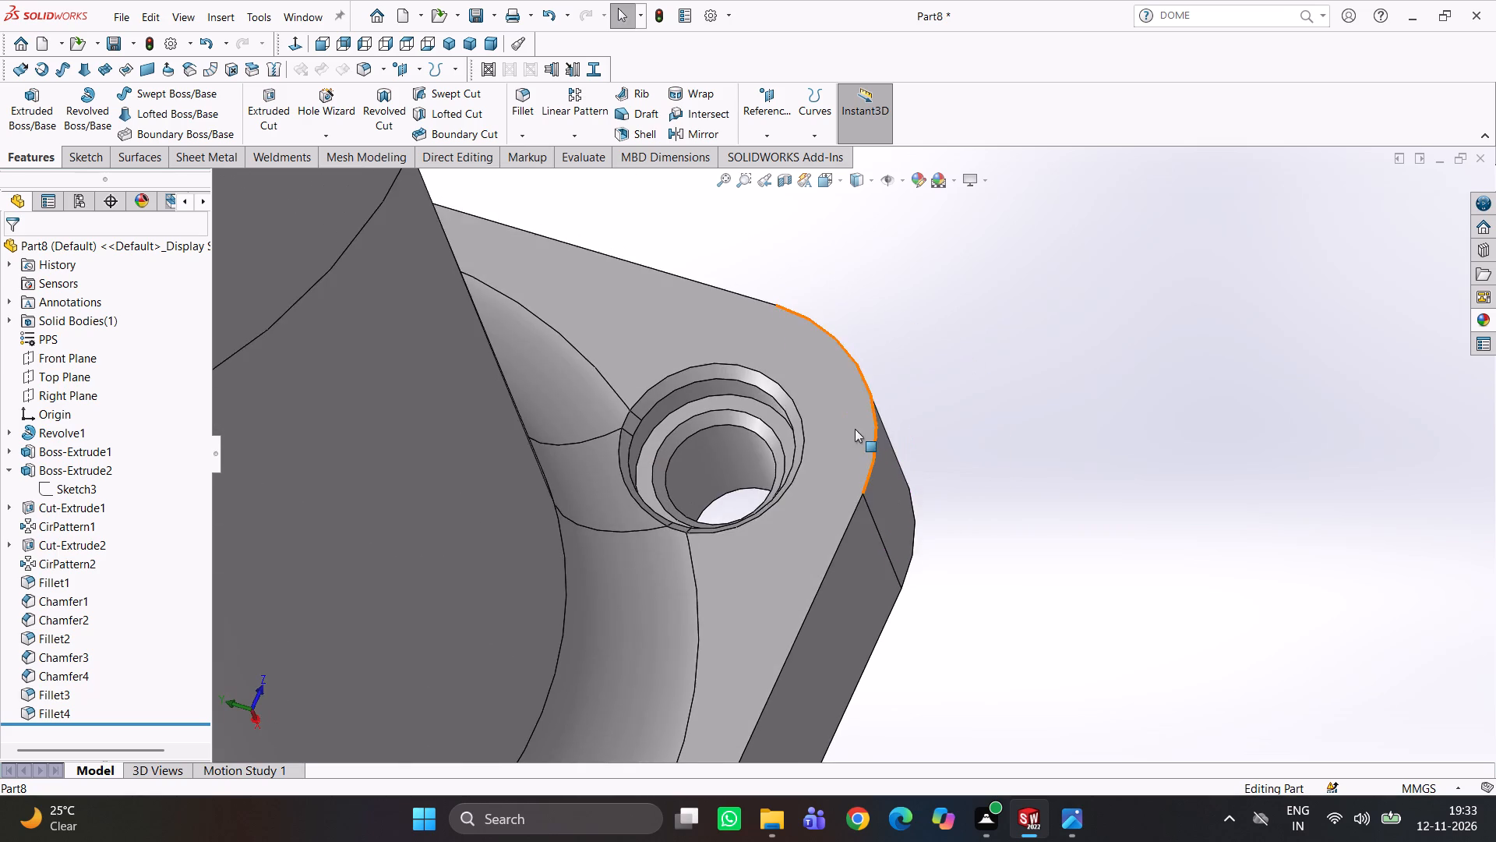
scroll(851, 431, "up", 2)
scroll(826, 451, "down", 4)
scroll(820, 468, "up", 11)
Review the whole part from both flange ends and the side, checking the lugs, bore and hole edges.
middle_click_drag(881, 483, 926, 486)
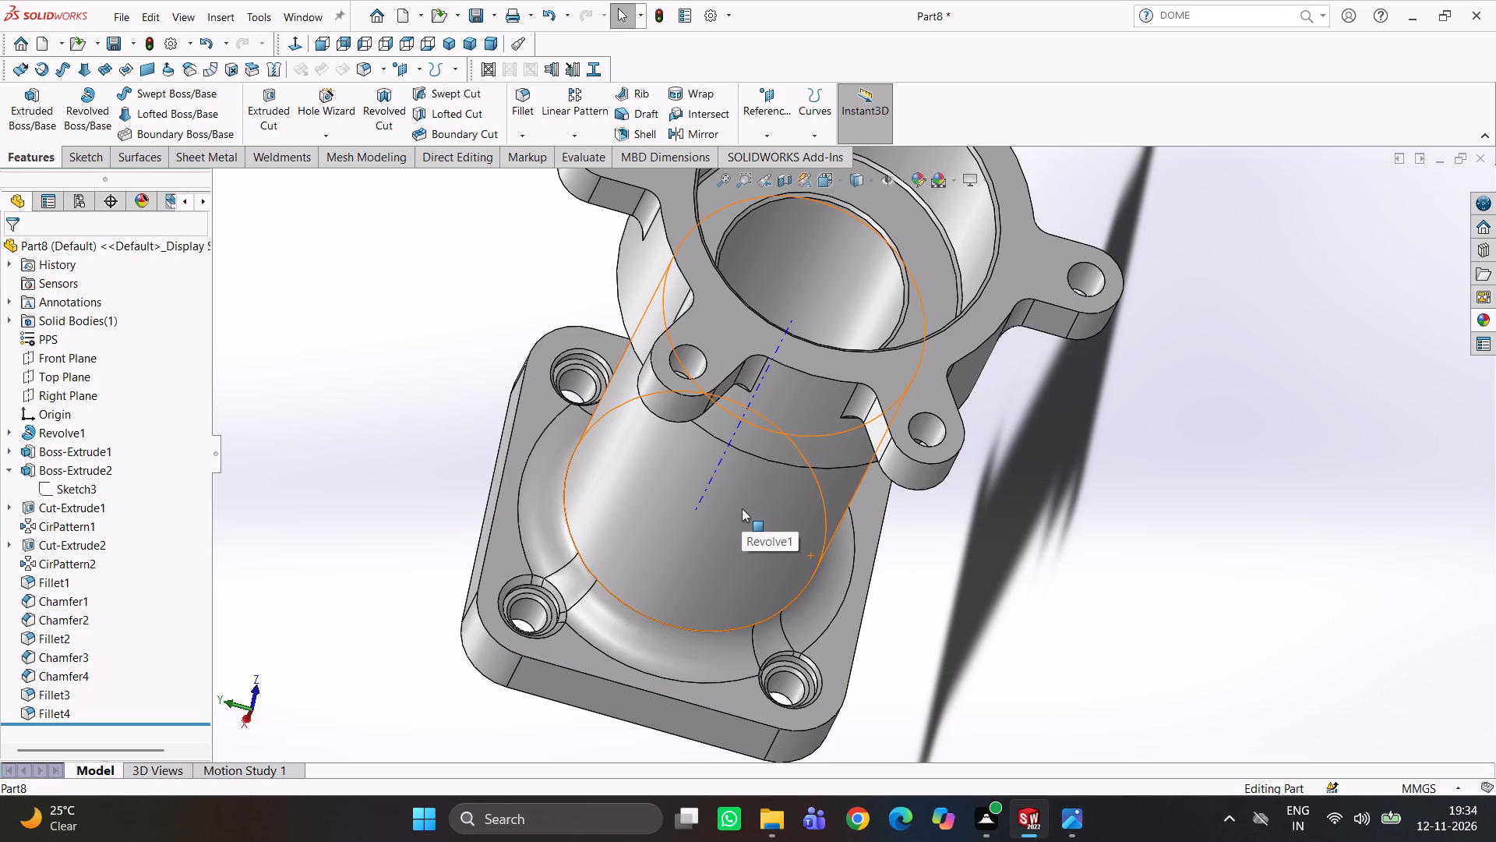
scroll(839, 387, "down", 3)
middle_click_drag(933, 384, 867, 405)
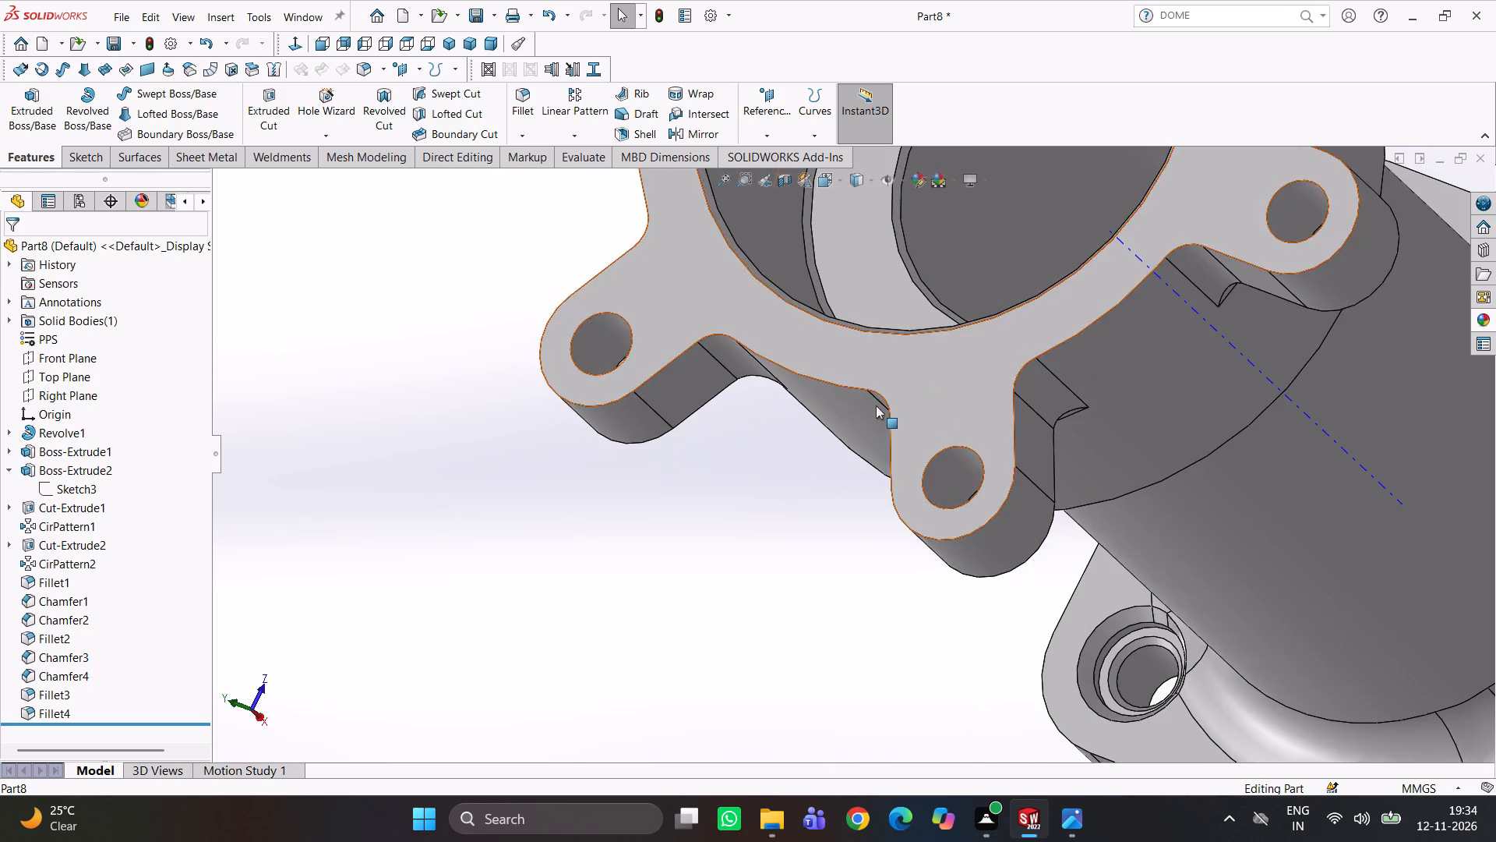
scroll(972, 391, "up", 4)
middle_click_drag(970, 404, 1009, 405)
scroll(1009, 405, "up", 1)
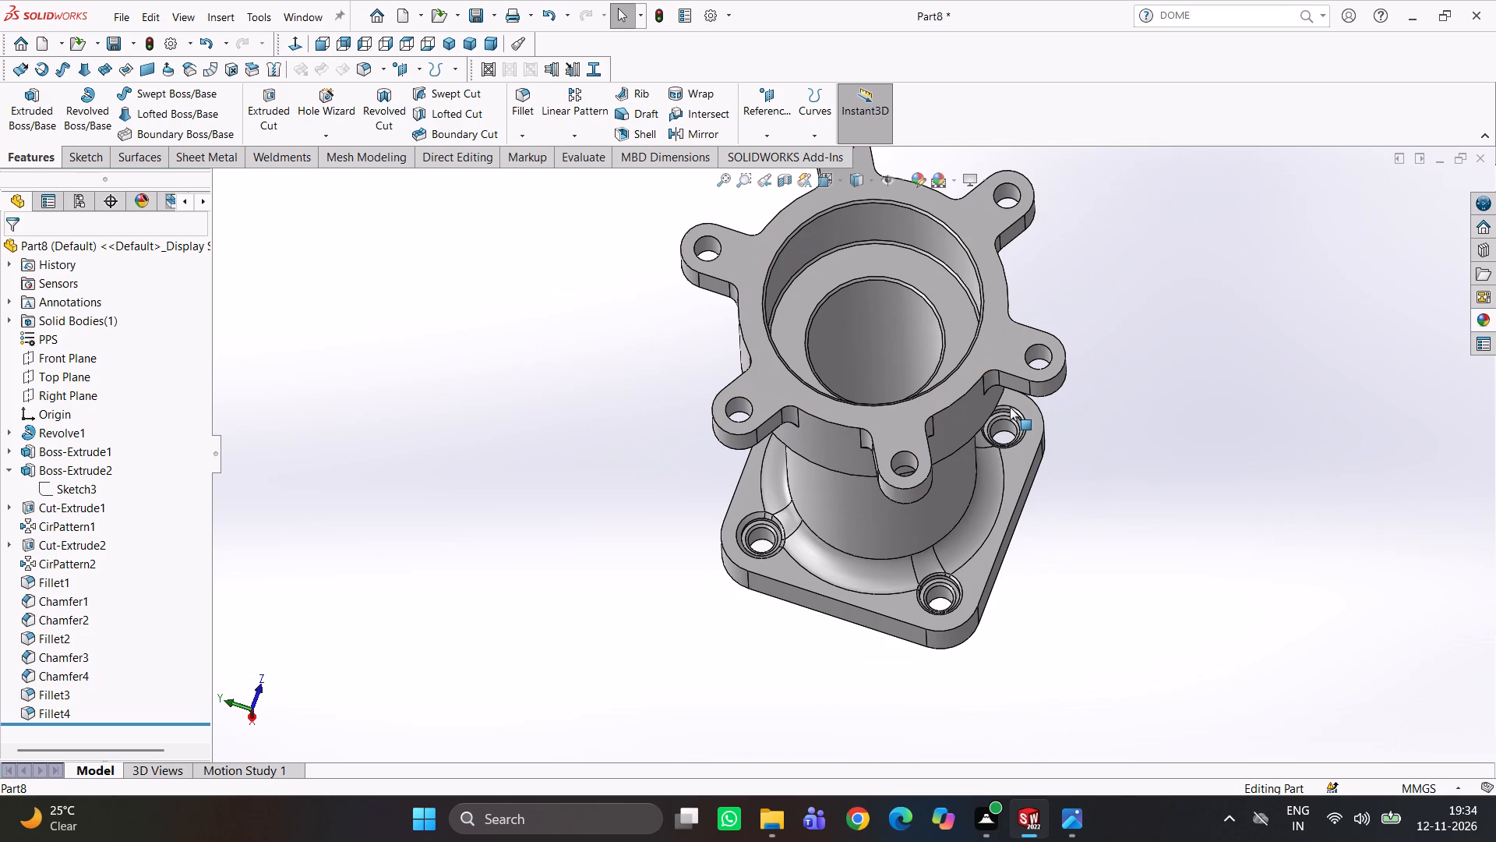
scroll(1046, 416, "up", 2)
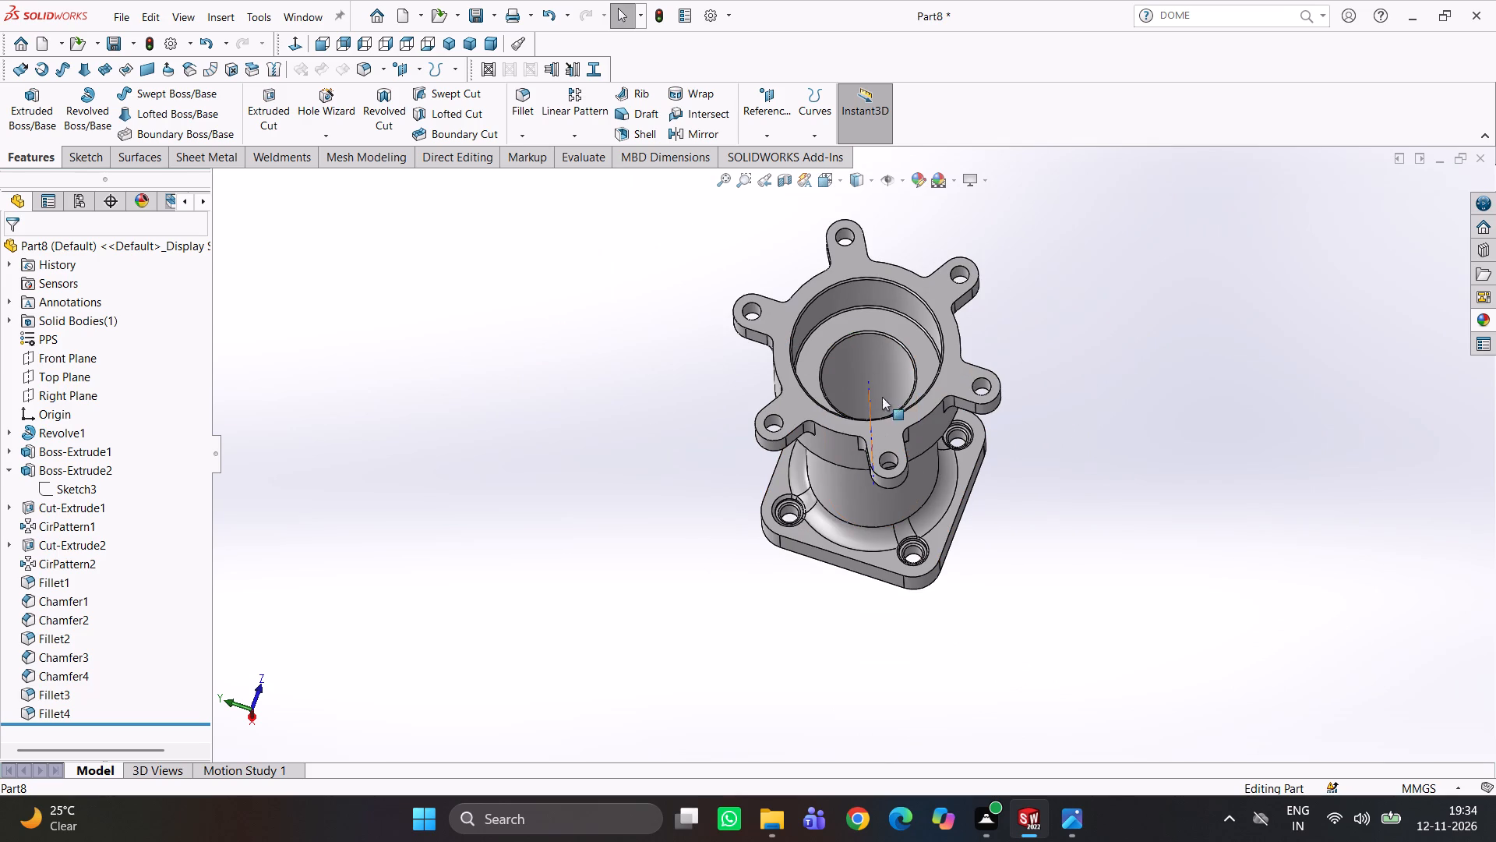
scroll(894, 397, "down", 2)
middle_click_drag(894, 400, 890, 489)
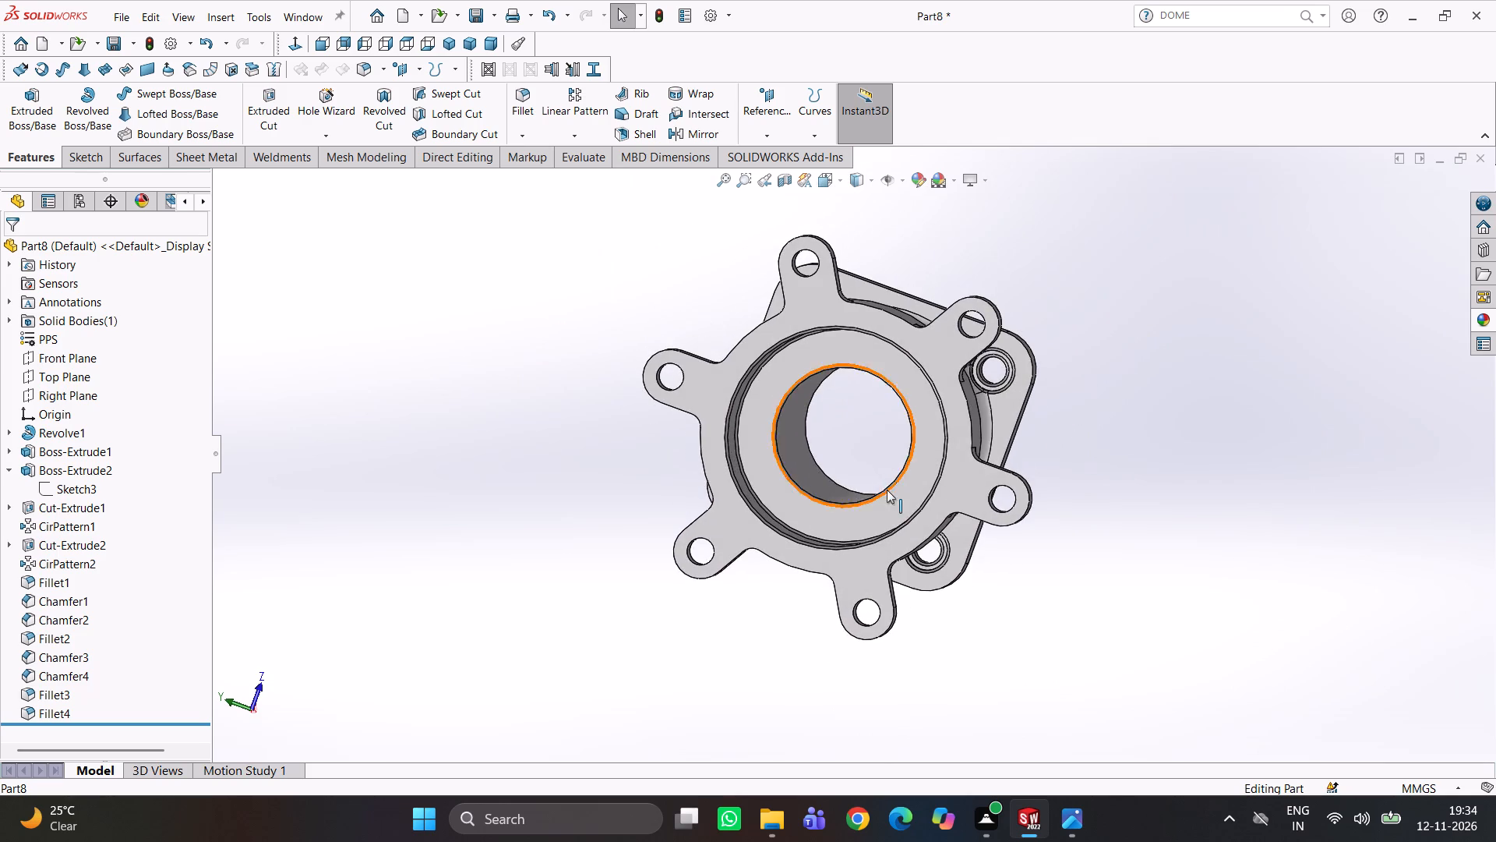
scroll(859, 476, "down", 3)
middle_click_drag(859, 476, 651, 380)
scroll(853, 423, "down", 4)
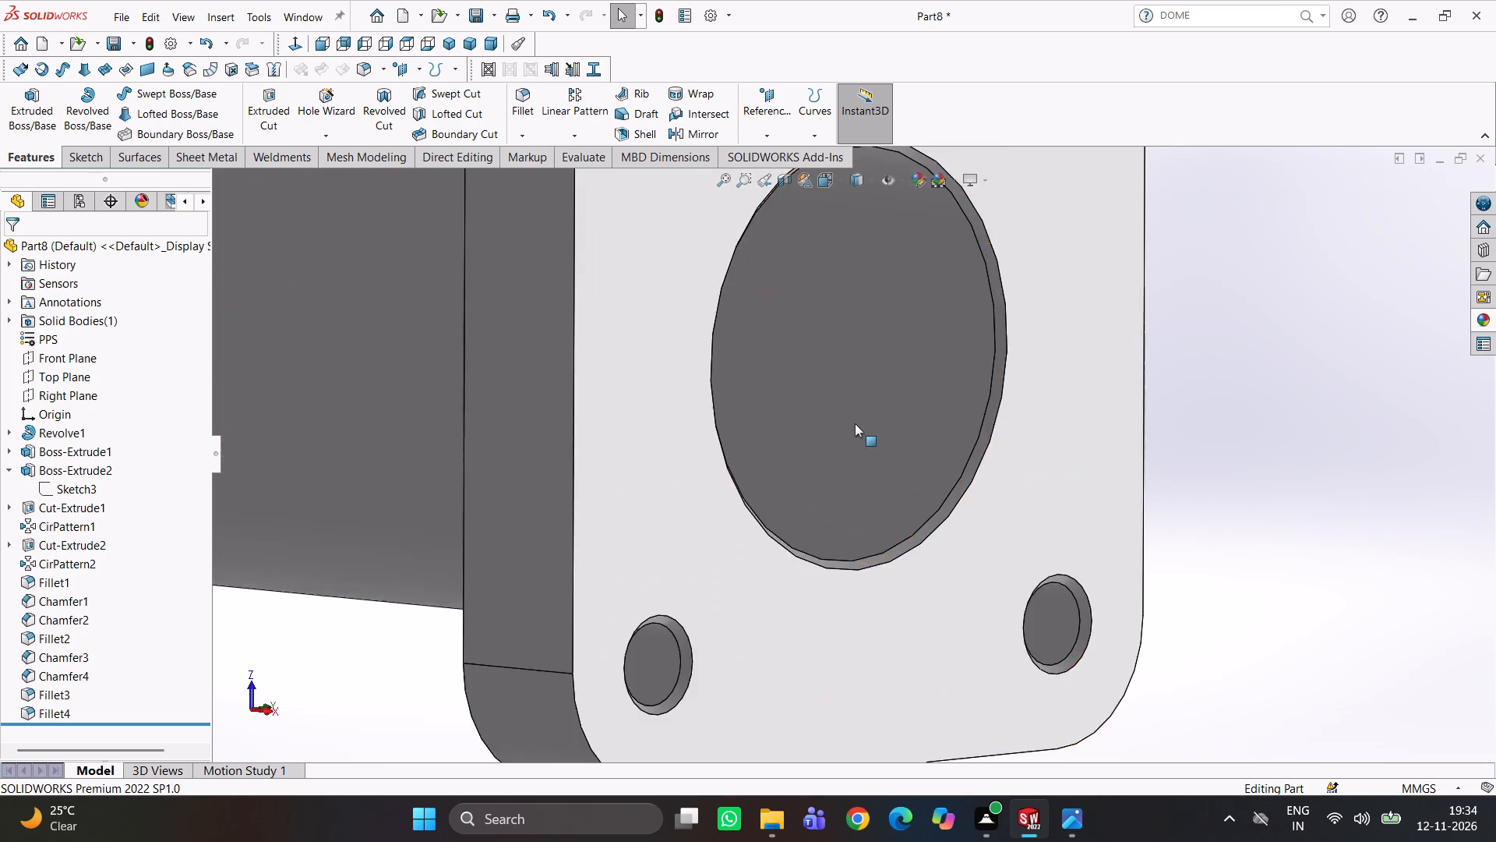
middle_click_drag(889, 433, 784, 380)
scroll(856, 416, "up", 1)
scroll(789, 398, "up", 4)
scroll(798, 420, "down", 3)
scroll(831, 433, "up", 4)
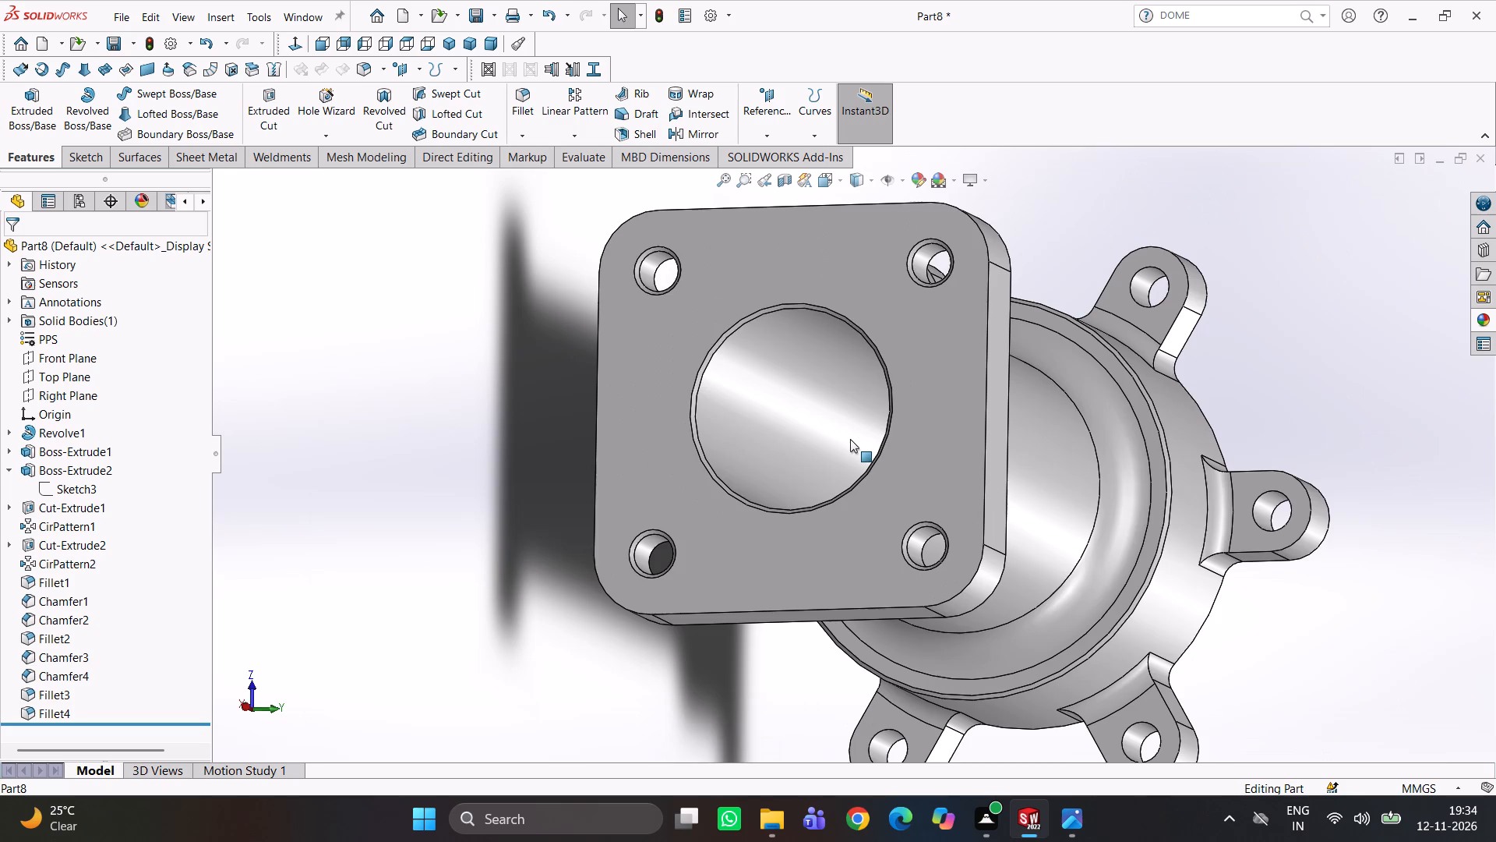
scroll(982, 467, "up", 3)
scroll(972, 498, "down", 2)
scroll(962, 507, "up", 3)
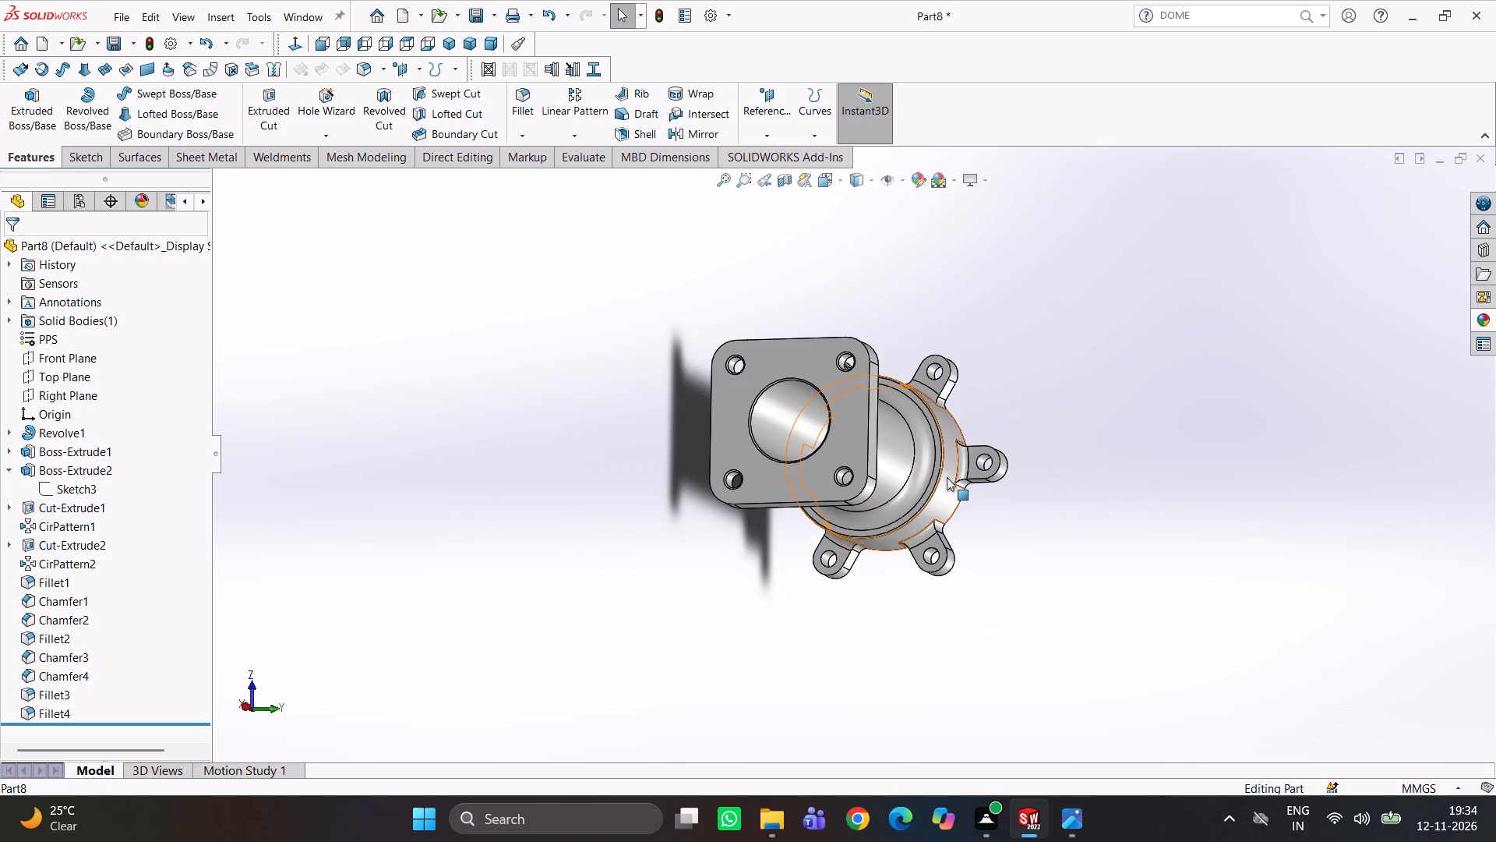
scroll(947, 477, "down", 3)
middle_click_drag(1058, 495, 954, 496)
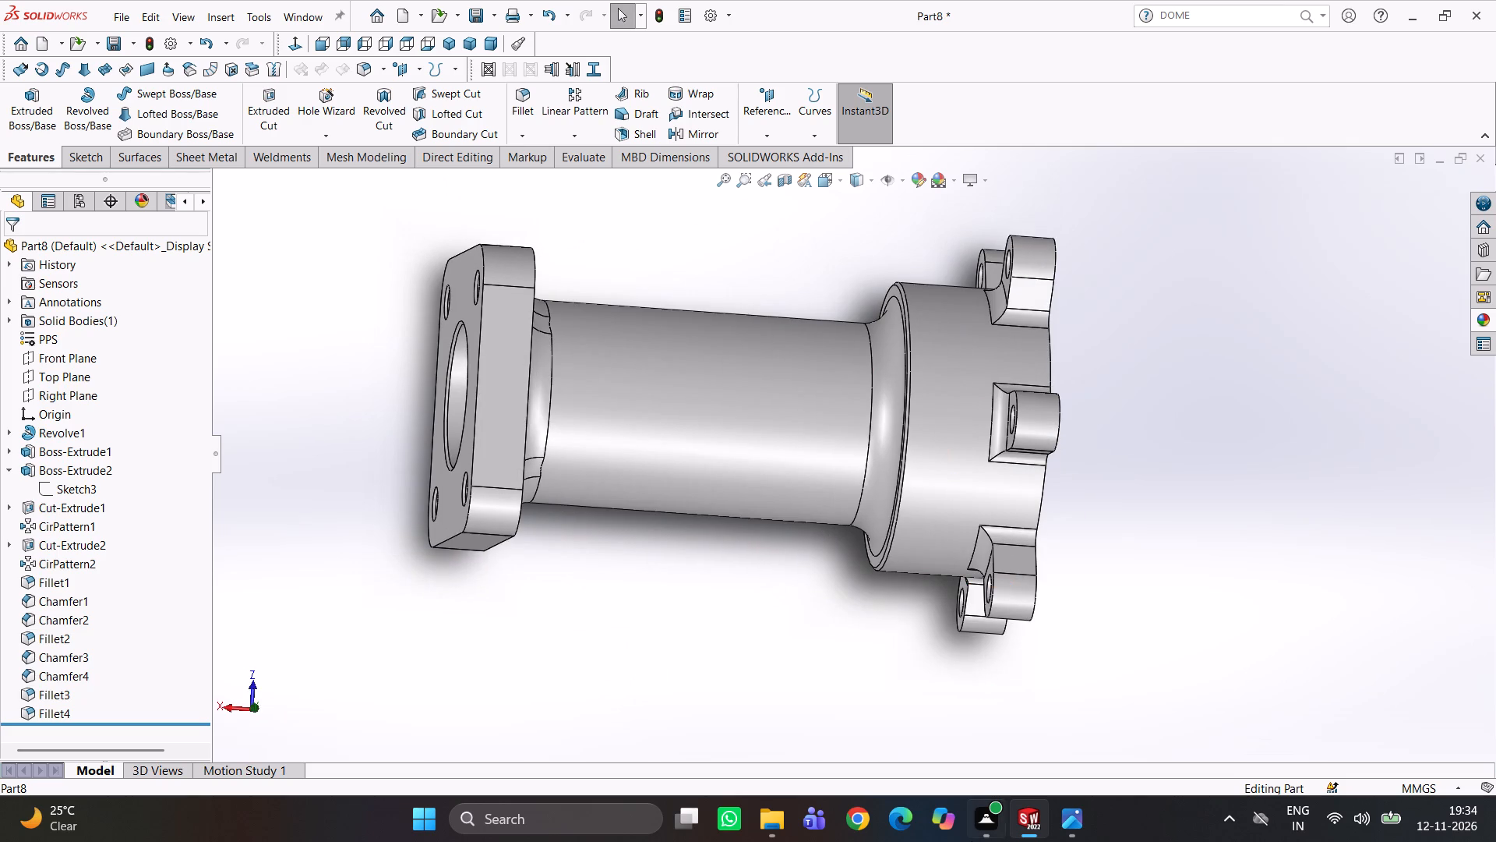
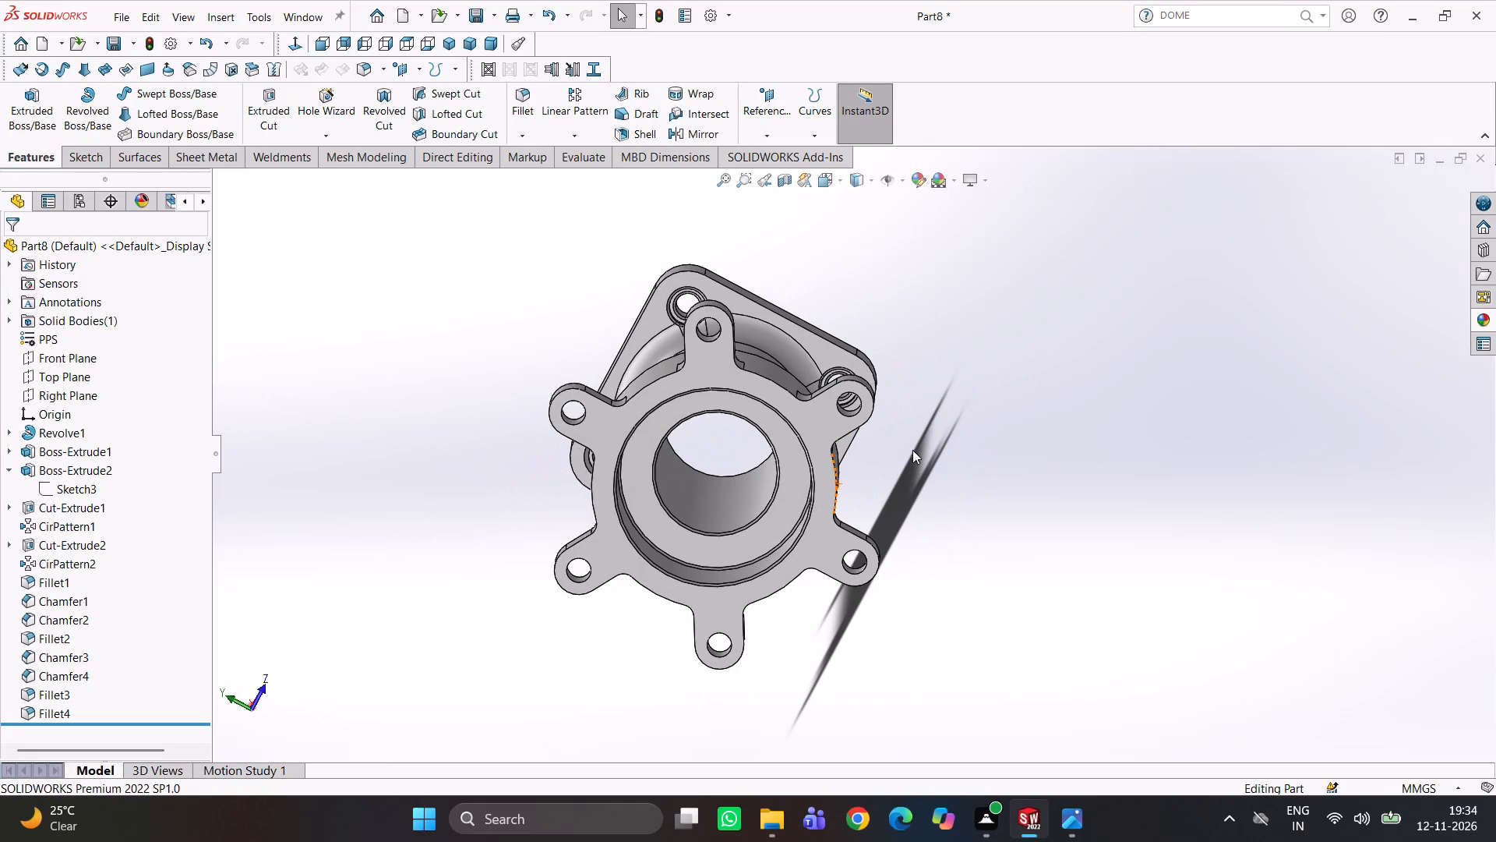
Examine the round flange's lugs, their filleted bases and the stepped bore from above and from the side.
middle_click_drag(945, 543, 905, 380)
left_click(979, 384)
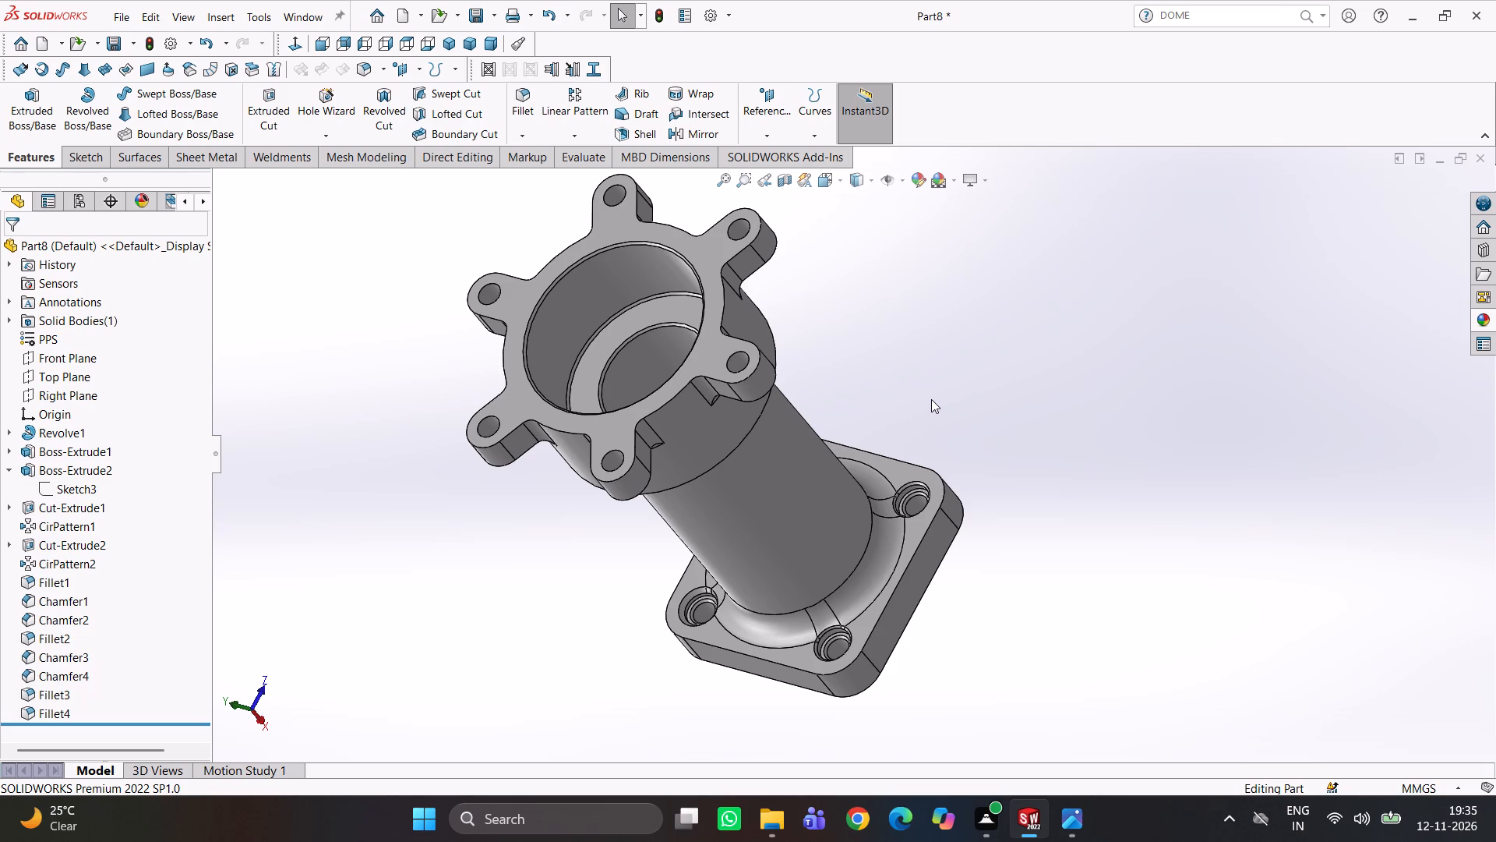
scroll(1023, 322, "up", 4)
middle_click_drag(1026, 387, 1100, 287)
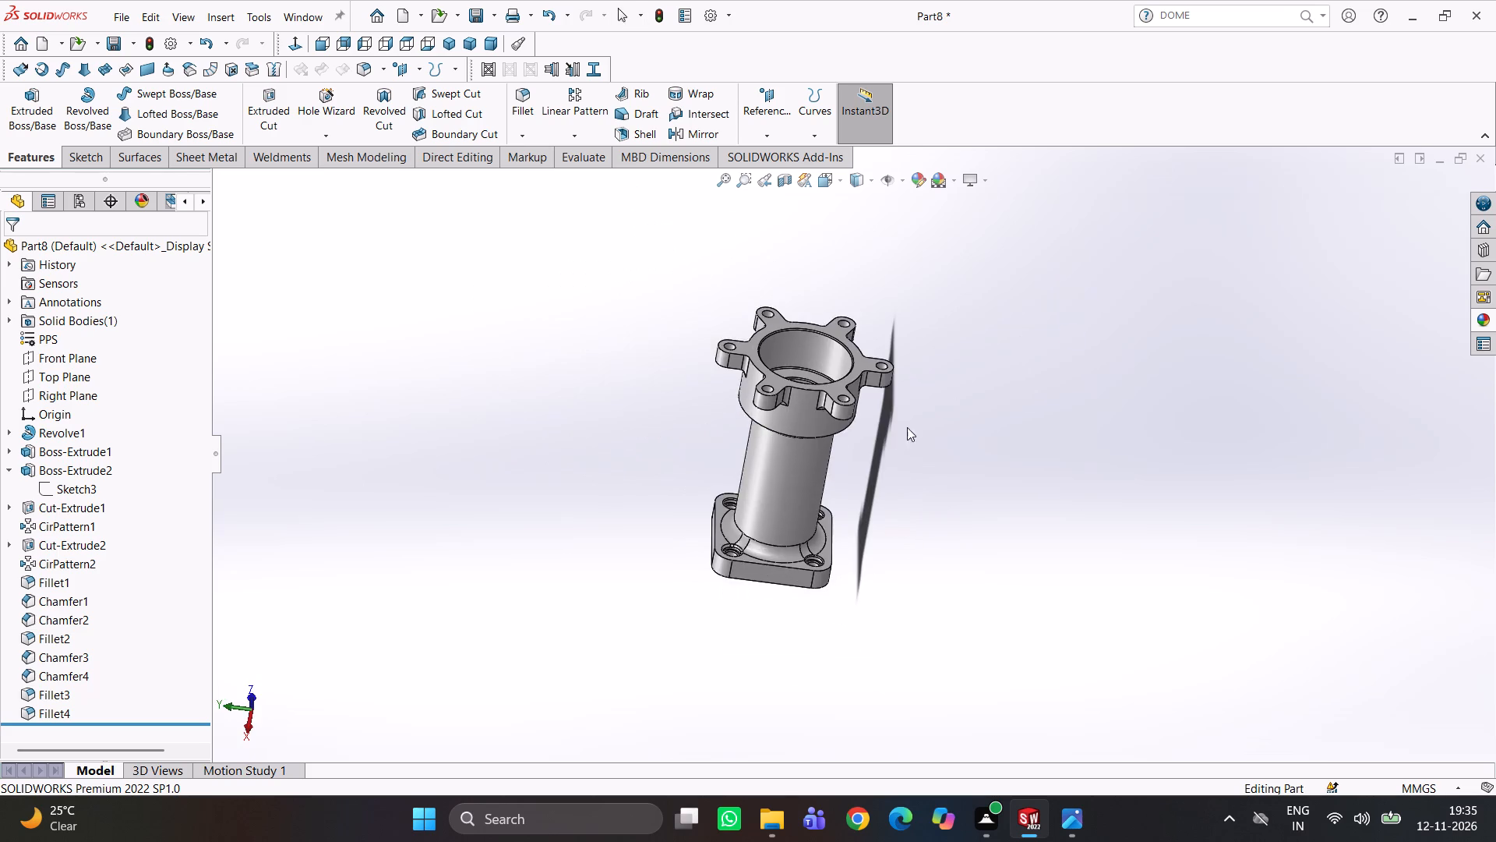
scroll(877, 439, "down", 4)
middle_click_drag(842, 419, 802, 343)
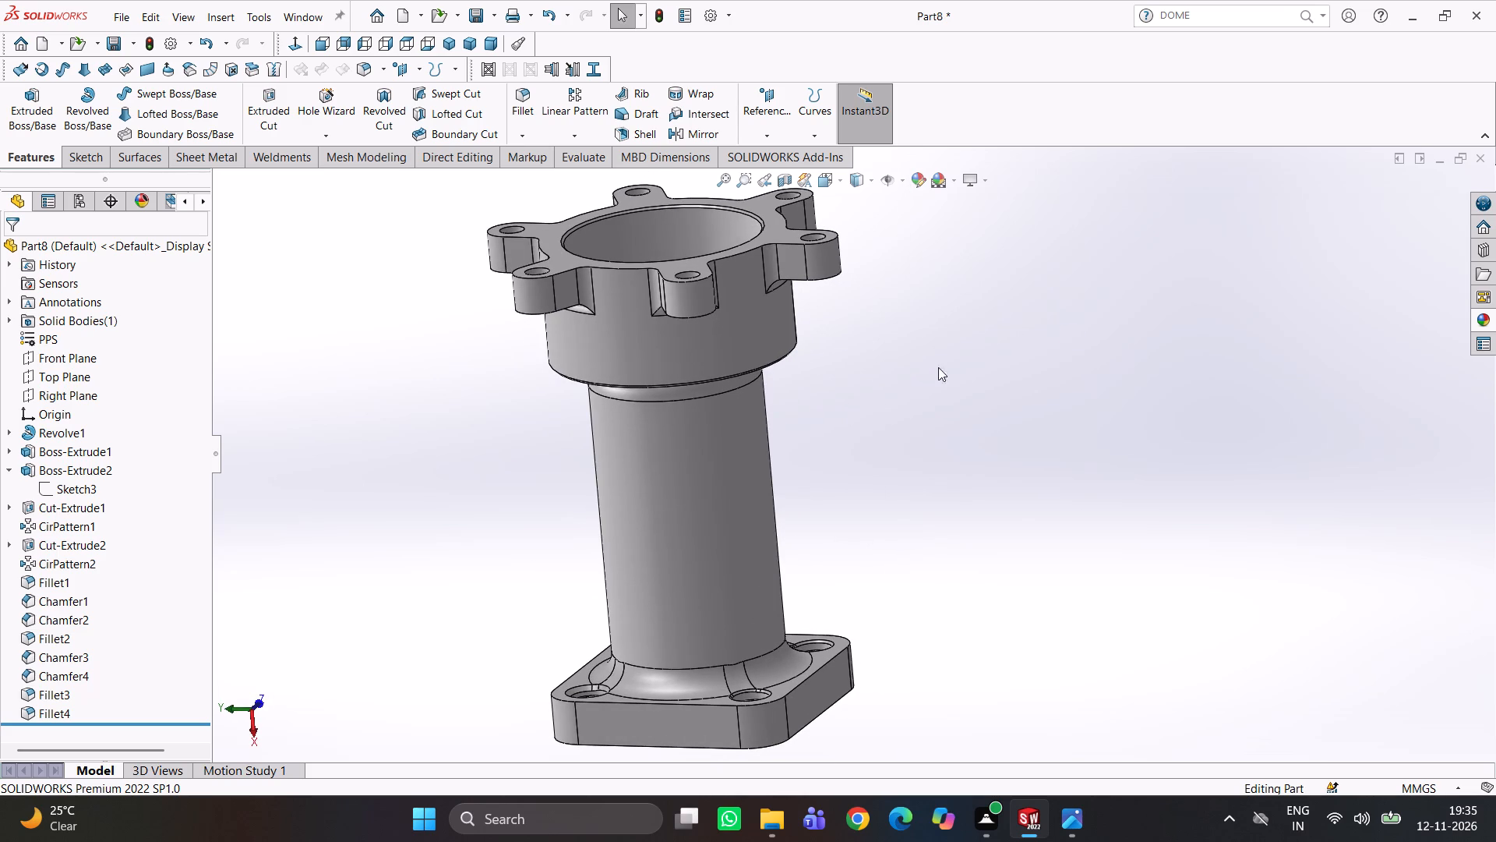
scroll(805, 298, "down", 4)
middle_click_drag(739, 251, 729, 352)
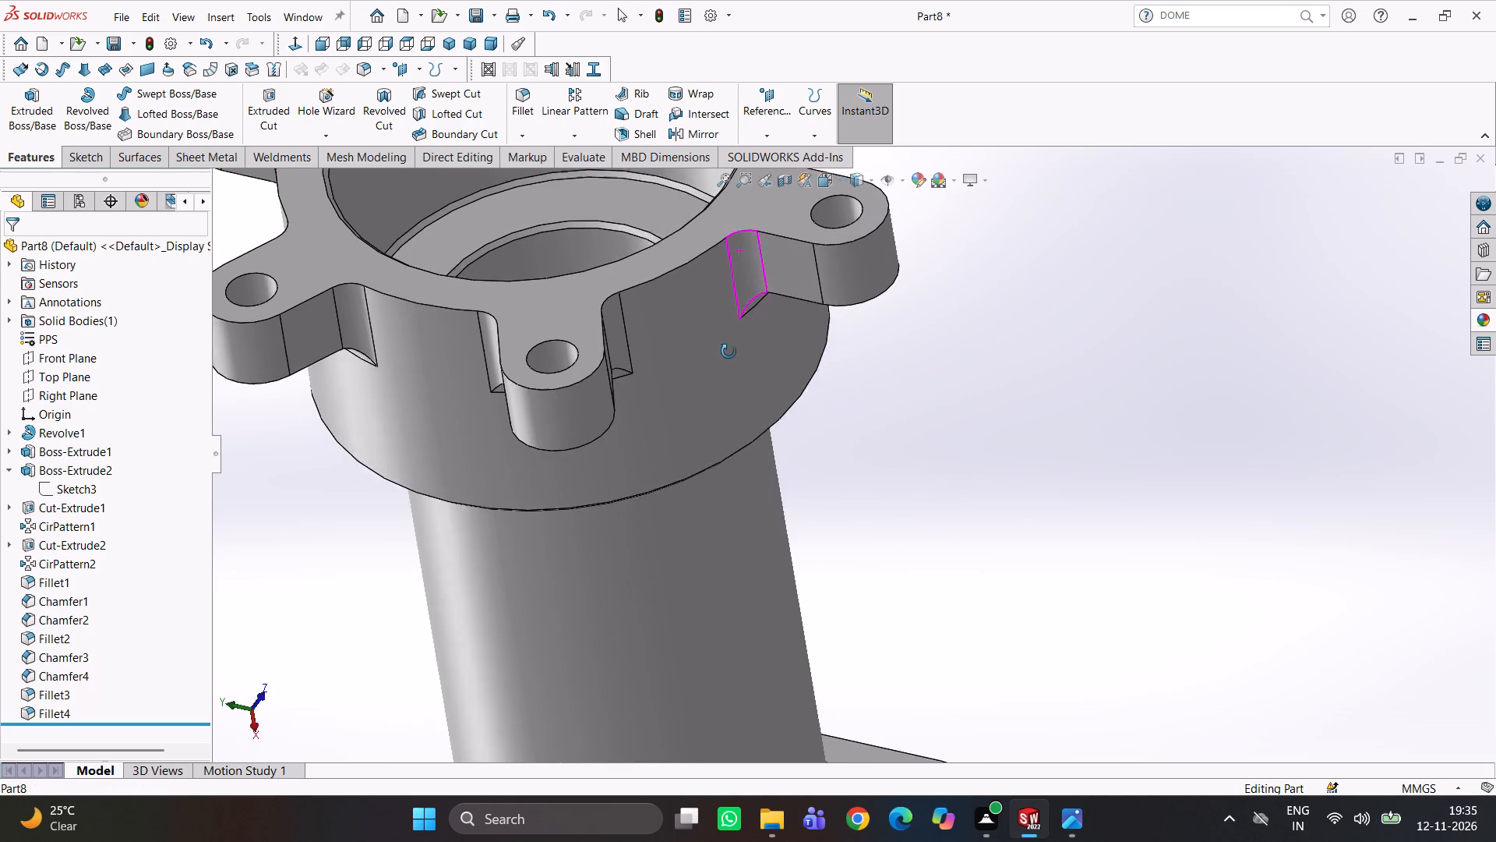
middle_click_drag(729, 352, 729, 352)
scroll(800, 306, "up", 5)
middle_click_drag(869, 296, 879, 359)
scroll(880, 377, "down", 3)
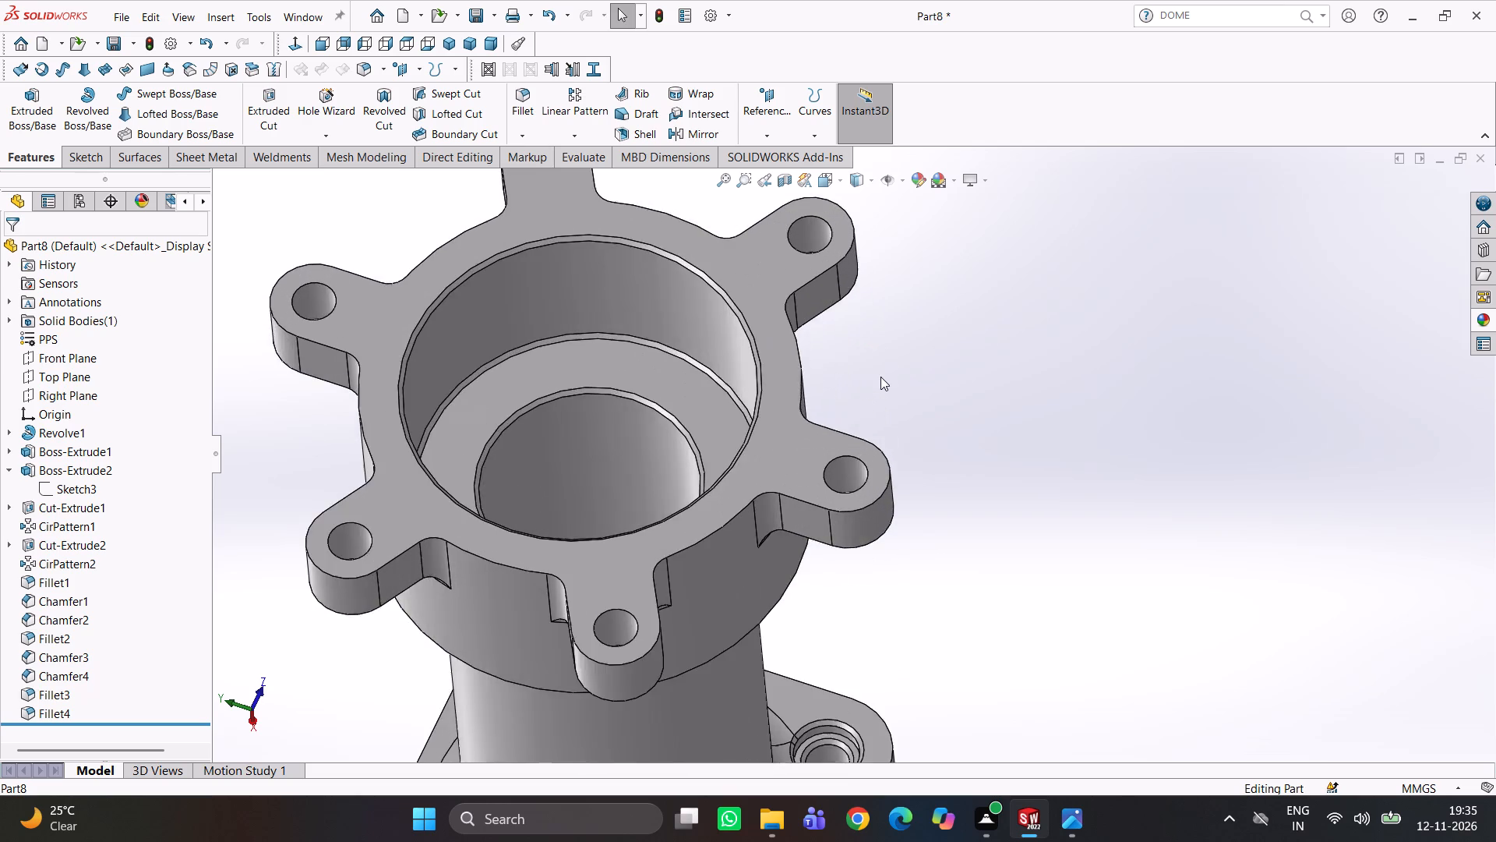
scroll(880, 377, "down", 2)
middle_click_drag(877, 373, 841, 414)
scroll(859, 384, "up", 3)
middle_click_drag(896, 348, 865, 443)
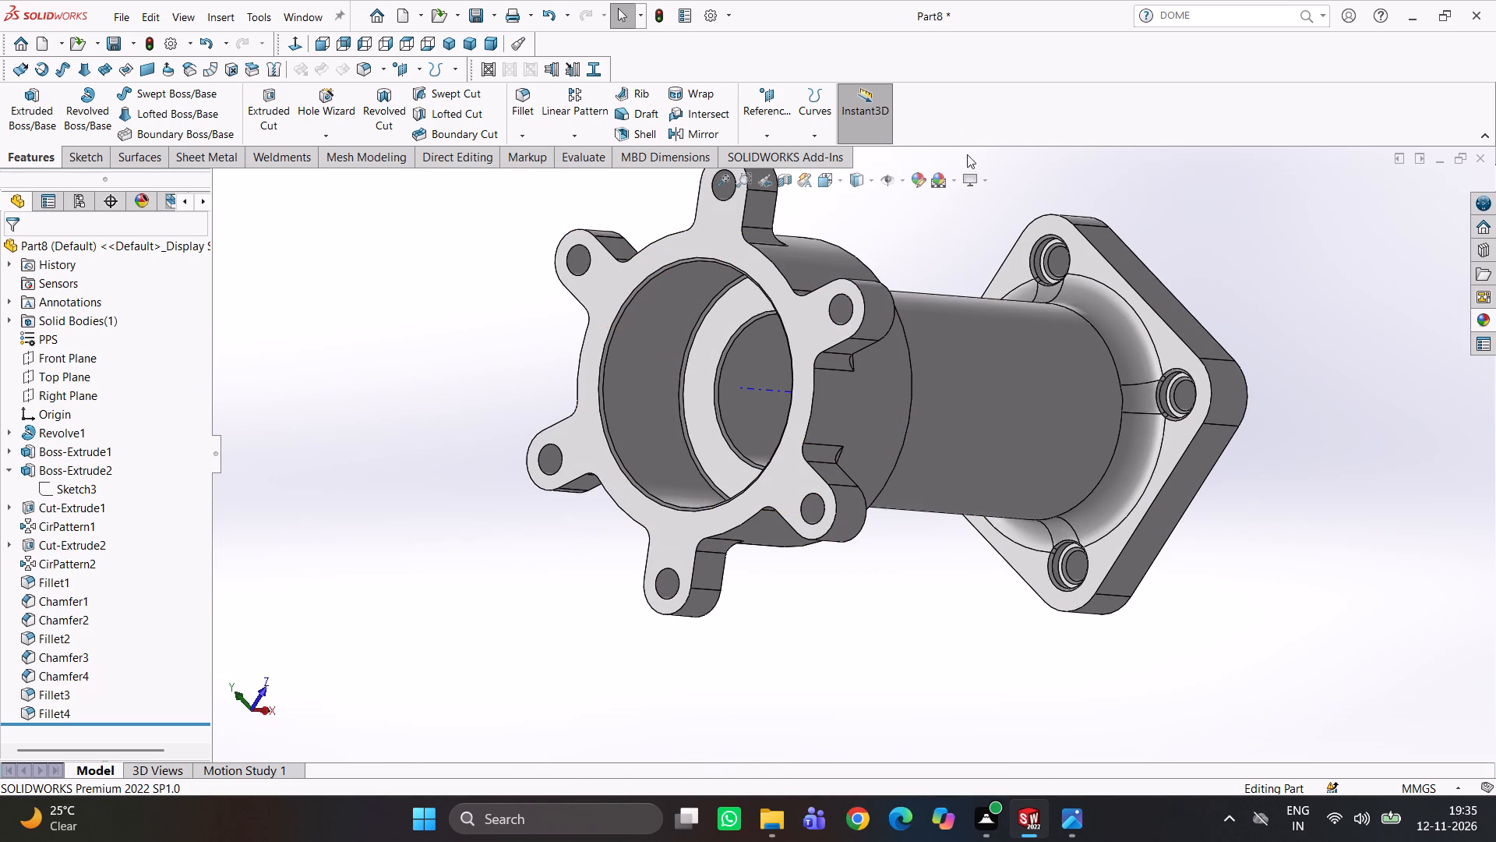
Review the whole part at an angle, comparing the six-lugged flange, tube and counterbored square flange.
scroll(944, 197, "up", 4)
middle_click_drag(942, 281, 1012, 168)
scroll(971, 337, "down", 3)
scroll(973, 356, "up", 4)
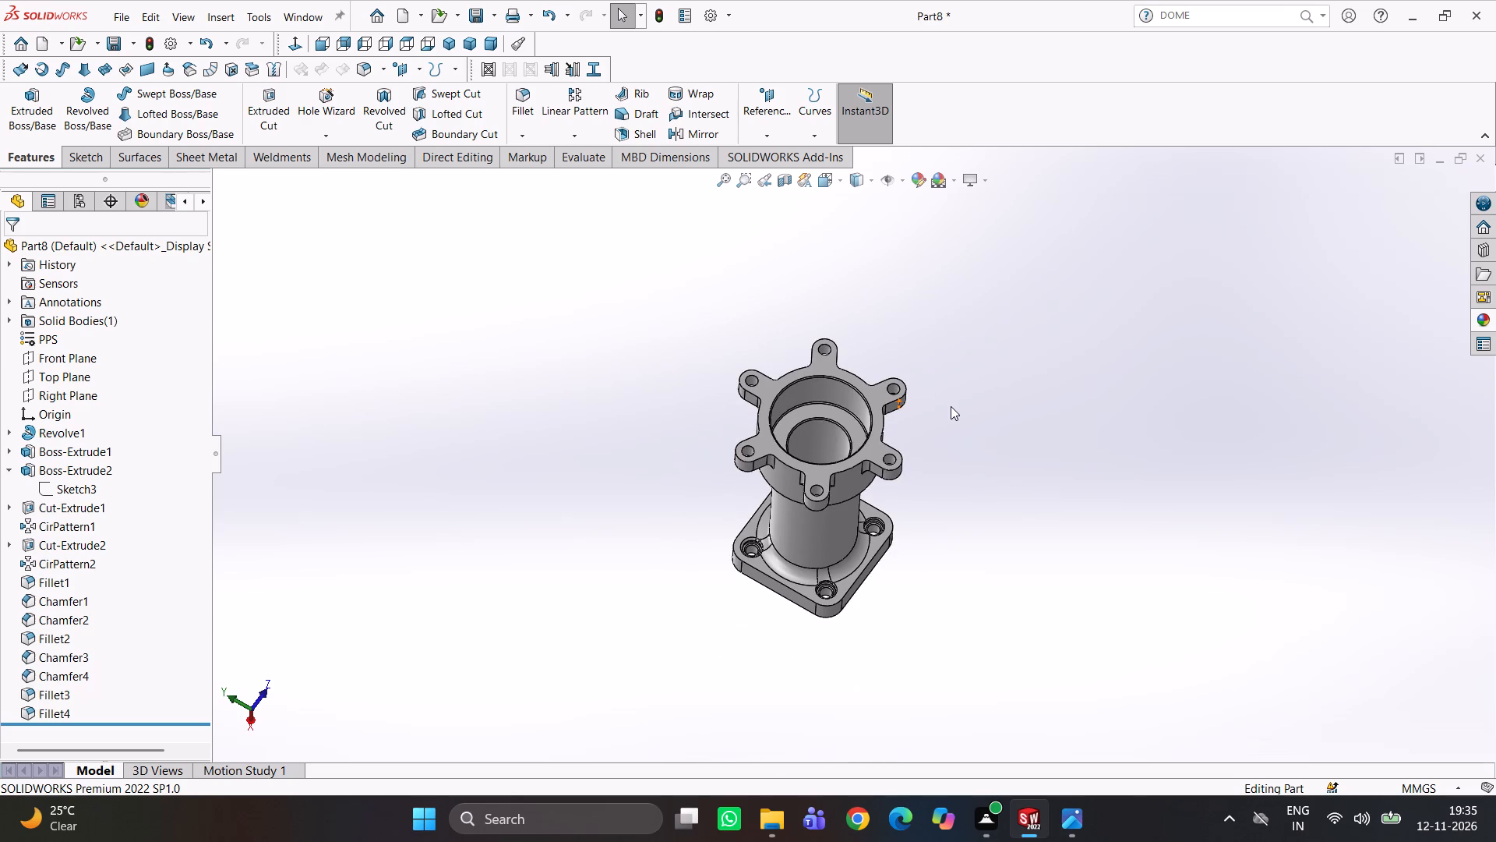
scroll(866, 473, "up", 4)
scroll(856, 486, "down", 8)
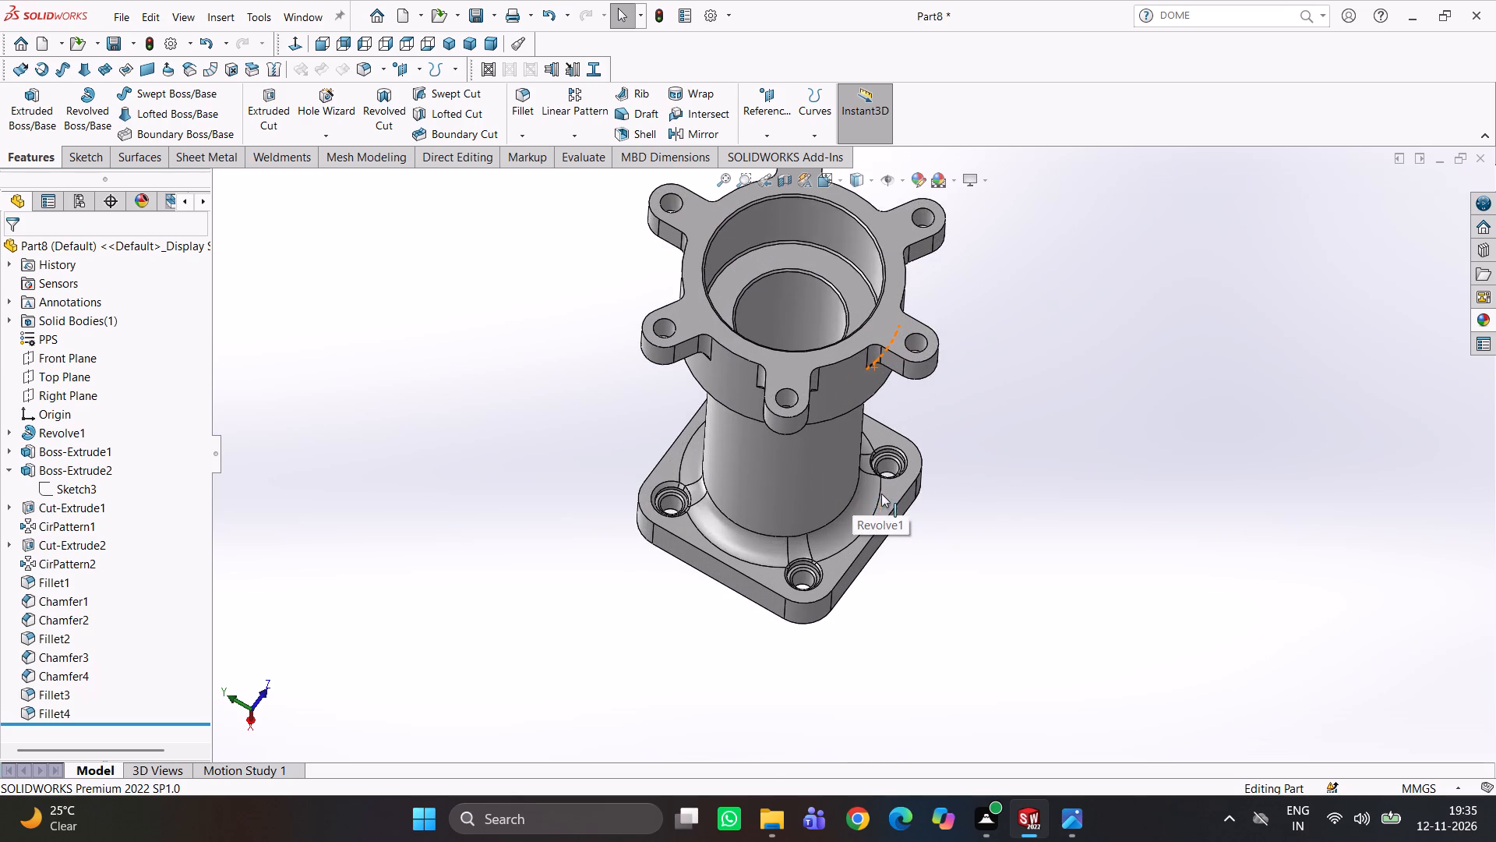
middle_click_drag(884, 494, 898, 393)
scroll(875, 362, "up", 5)
scroll(891, 472, "up", 5)
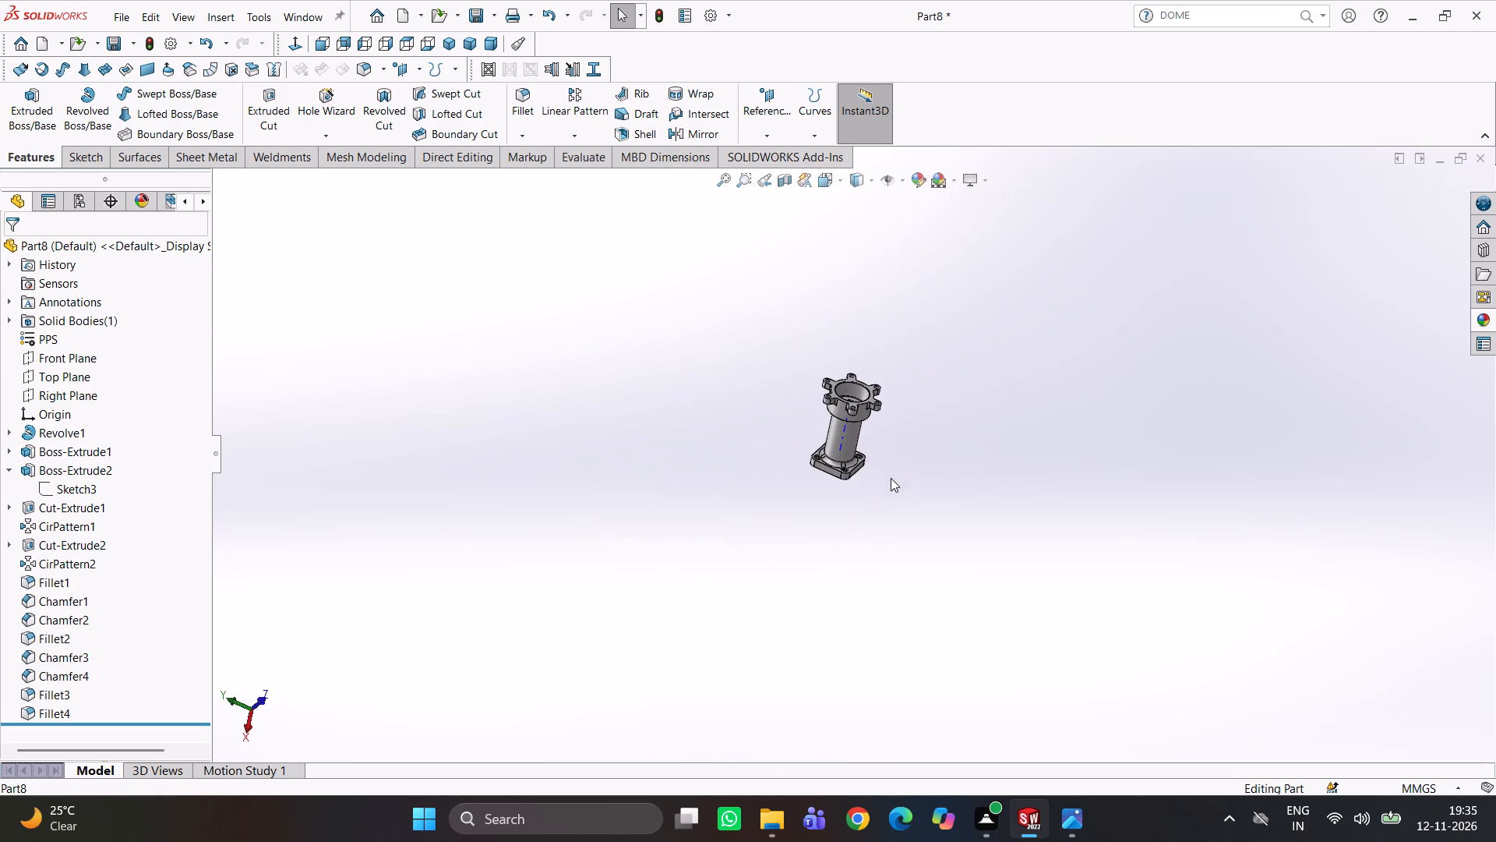
middle_click_drag(864, 519, 743, 534)
scroll(858, 423, "down", 5)
middle_click_drag(848, 448, 796, 496)
scroll(799, 484, "down", 3)
middle_click_drag(801, 483, 870, 532)
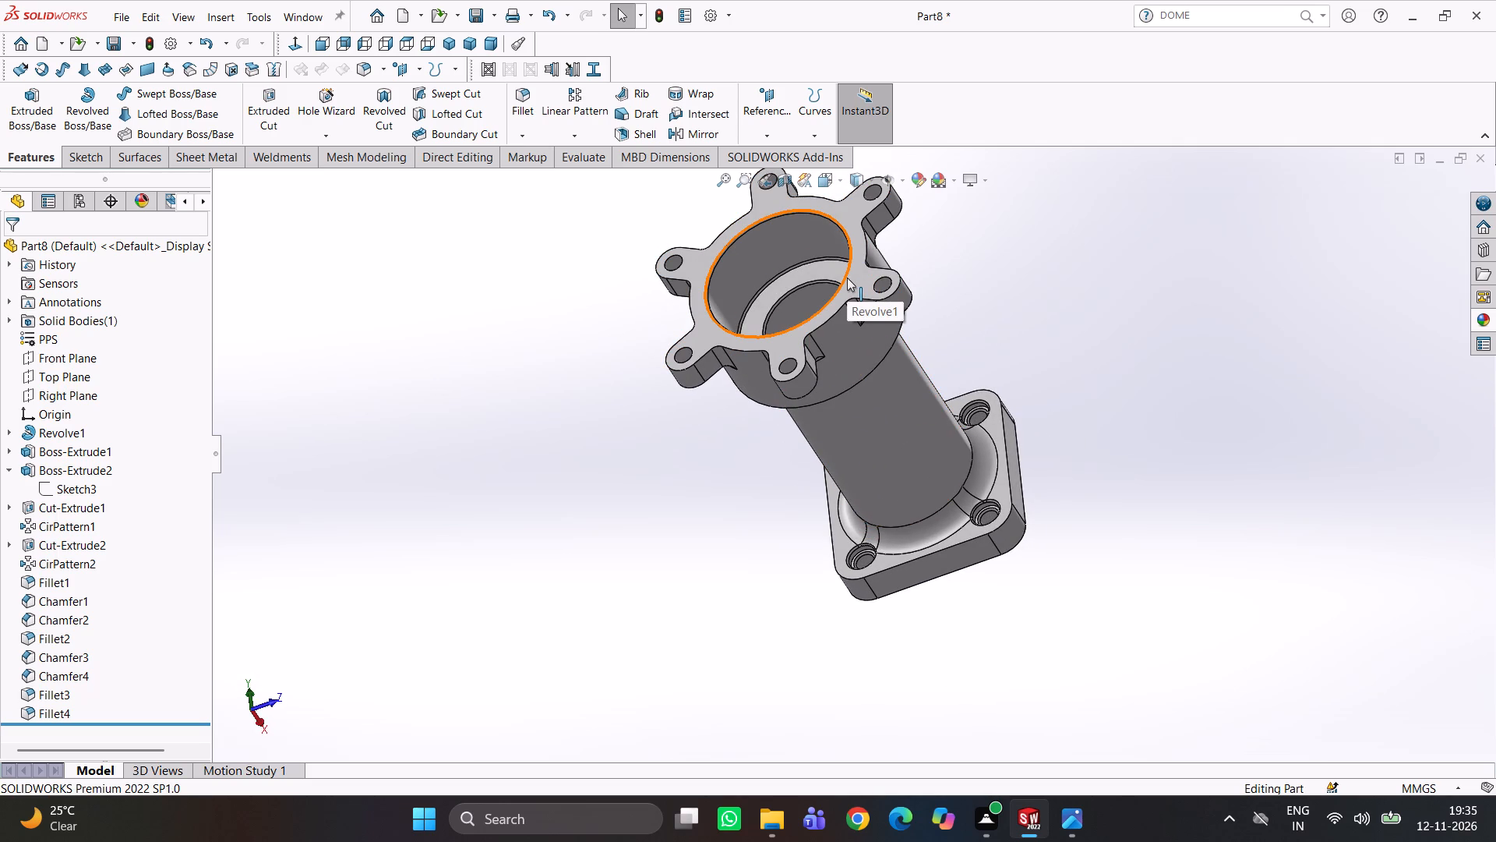
Examine the stepped bore and its chamfered edges looking straight into the round flange.
scroll(1272, 515, "up", 1)
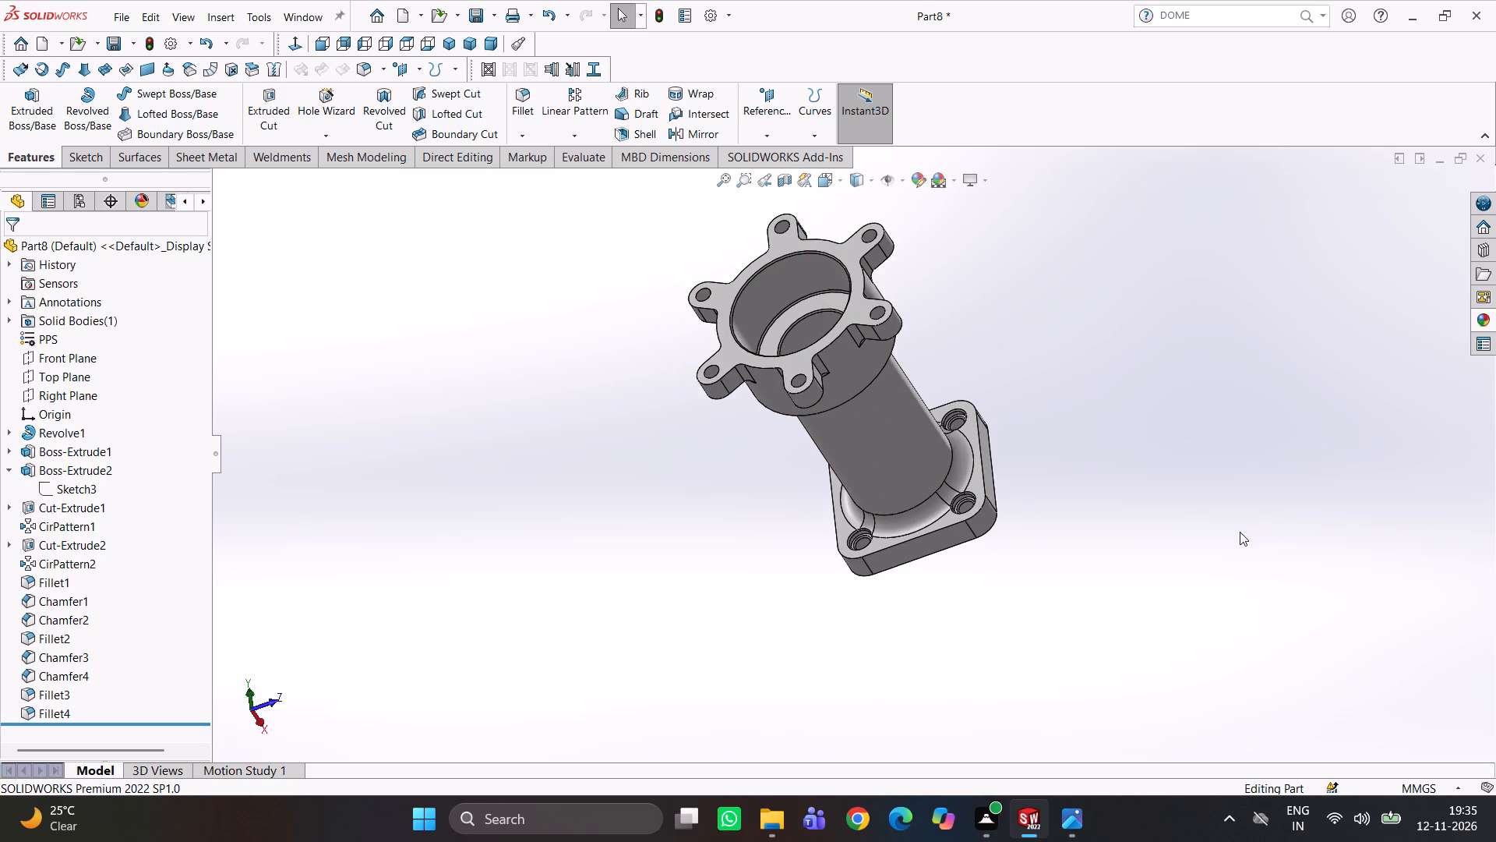
middle_click_drag(1240, 532, 1349, 545)
scroll(1123, 534, "down", 2)
middle_click_drag(1096, 532, 1018, 587)
scroll(1013, 529, "up", 2)
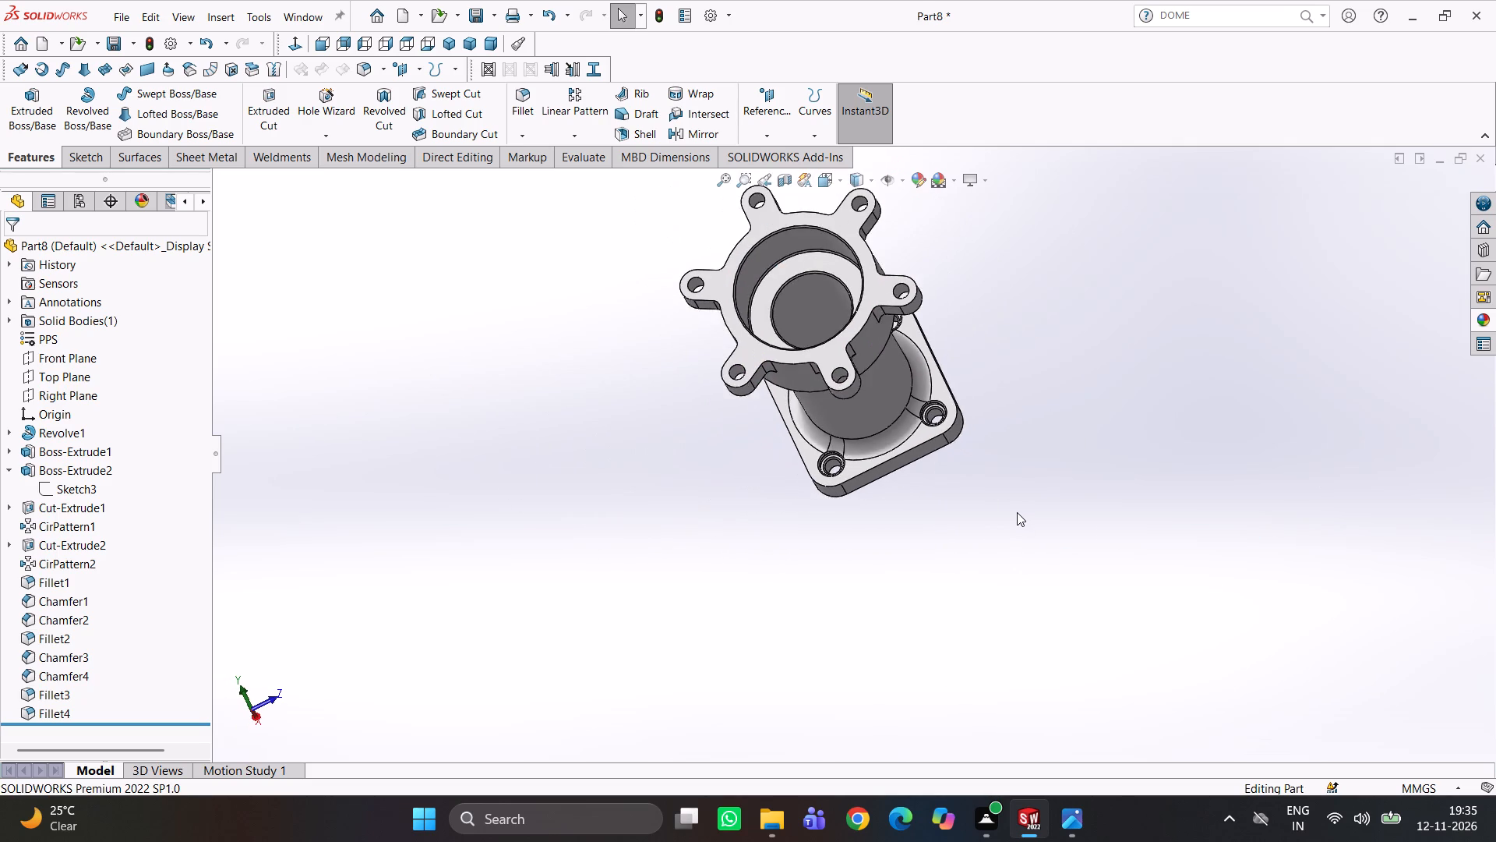
scroll(1017, 509, "up", 2)
middle_click_drag(1007, 406, 1021, 422)
scroll(891, 341, "down", 3)
middle_click_drag(882, 345, 904, 363)
scroll(867, 366, "down", 3)
middle_click_drag(862, 377, 840, 430)
scroll(844, 412, "down", 2)
middle_click_drag(848, 412, 861, 410)
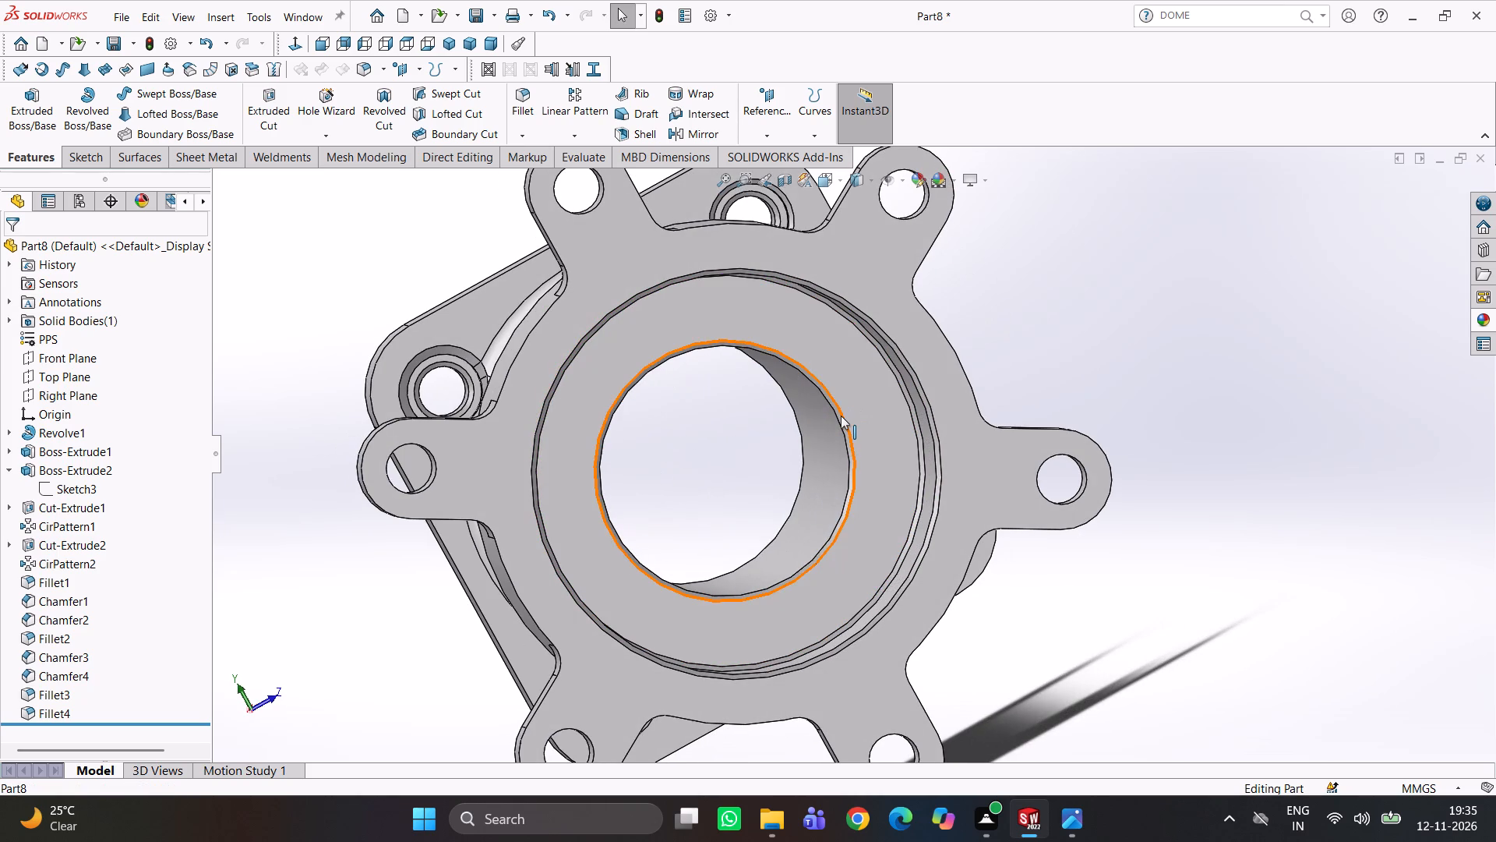
left_click(722, 459)
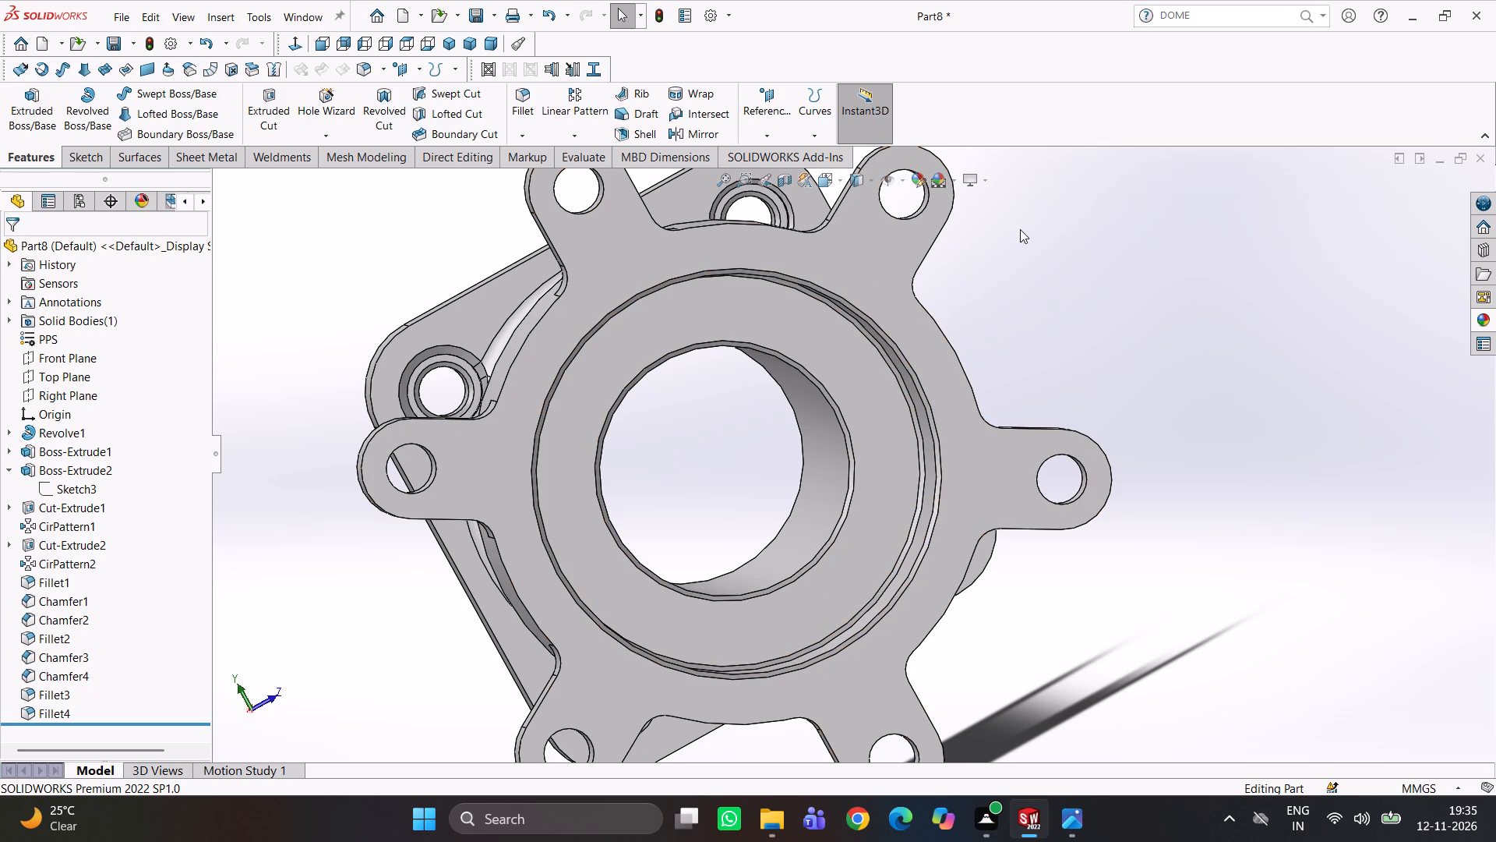
left_click(1026, 253)
Review the tube and both flanges from the side, including the outer face of the square flange.
scroll(1052, 372, "up", 1)
middle_click_drag(1052, 372, 1072, 362)
scroll(1008, 405, "up", 3)
middle_click_drag(965, 439, 1038, 411)
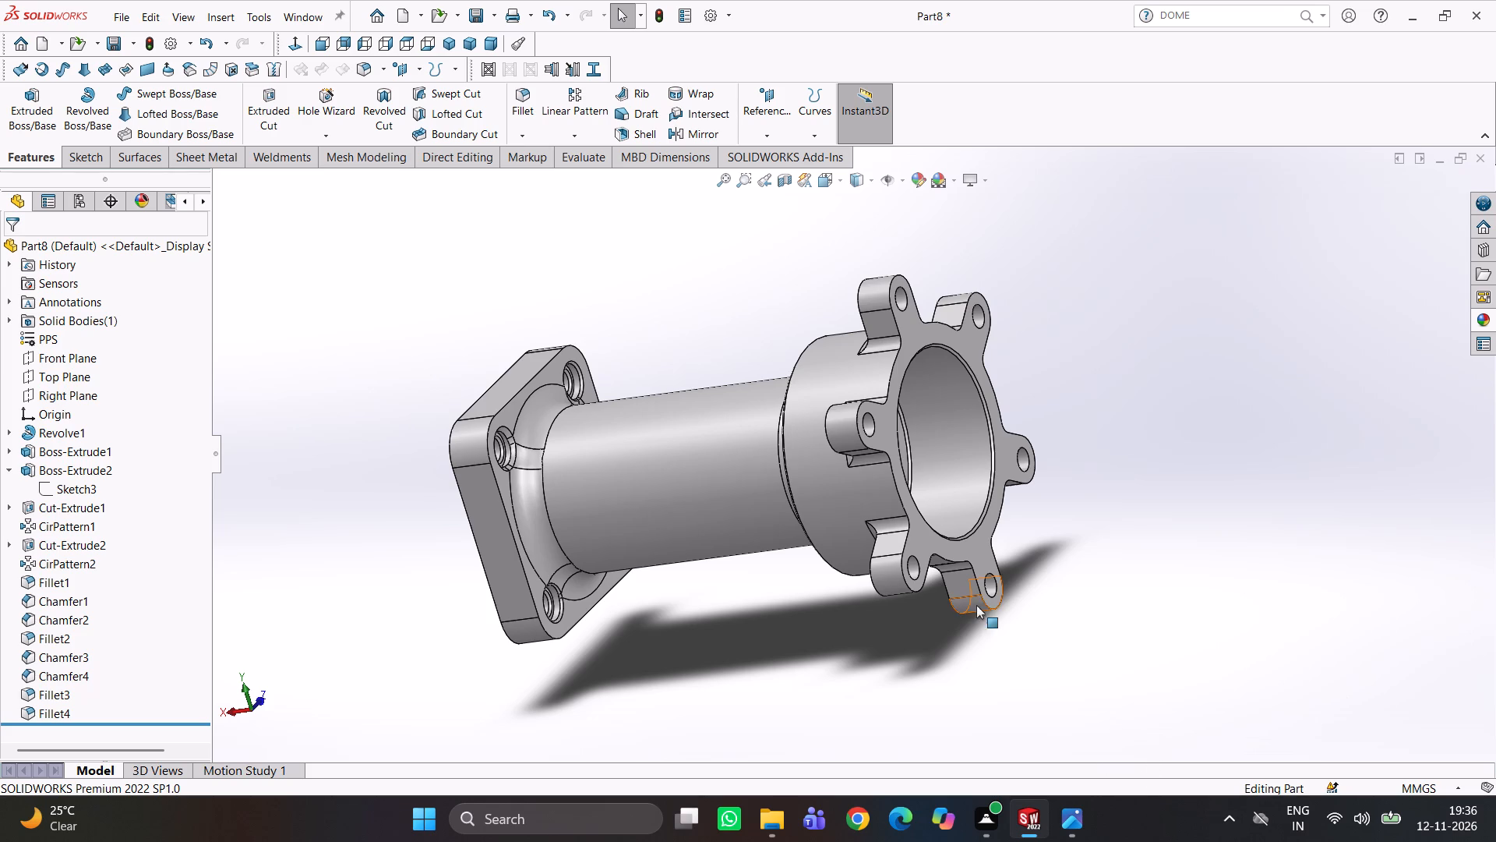
middle_click_drag(977, 601, 1007, 582)
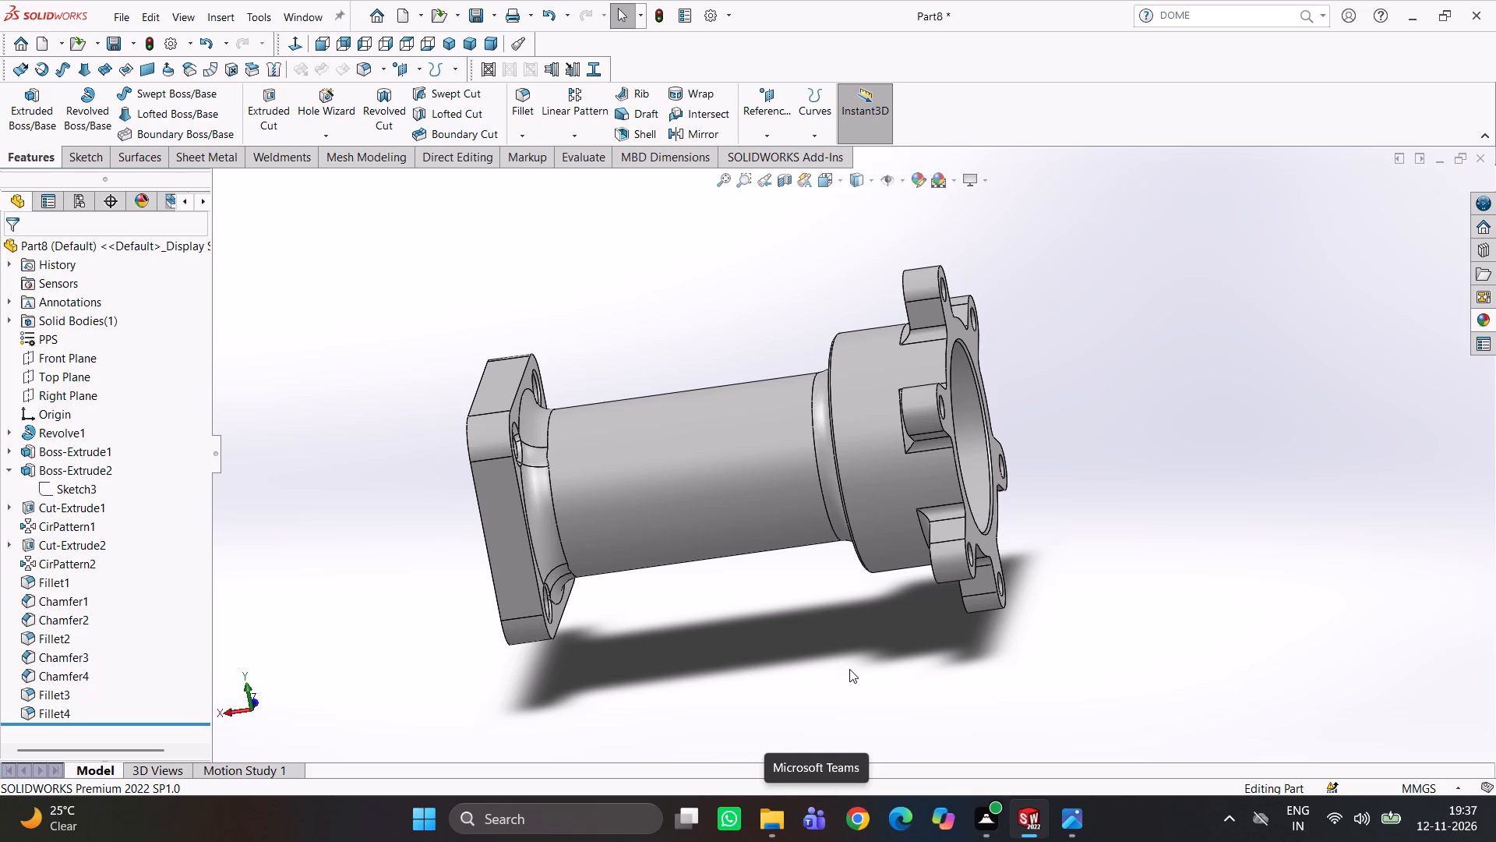
middle_click_drag(895, 623, 927, 584)
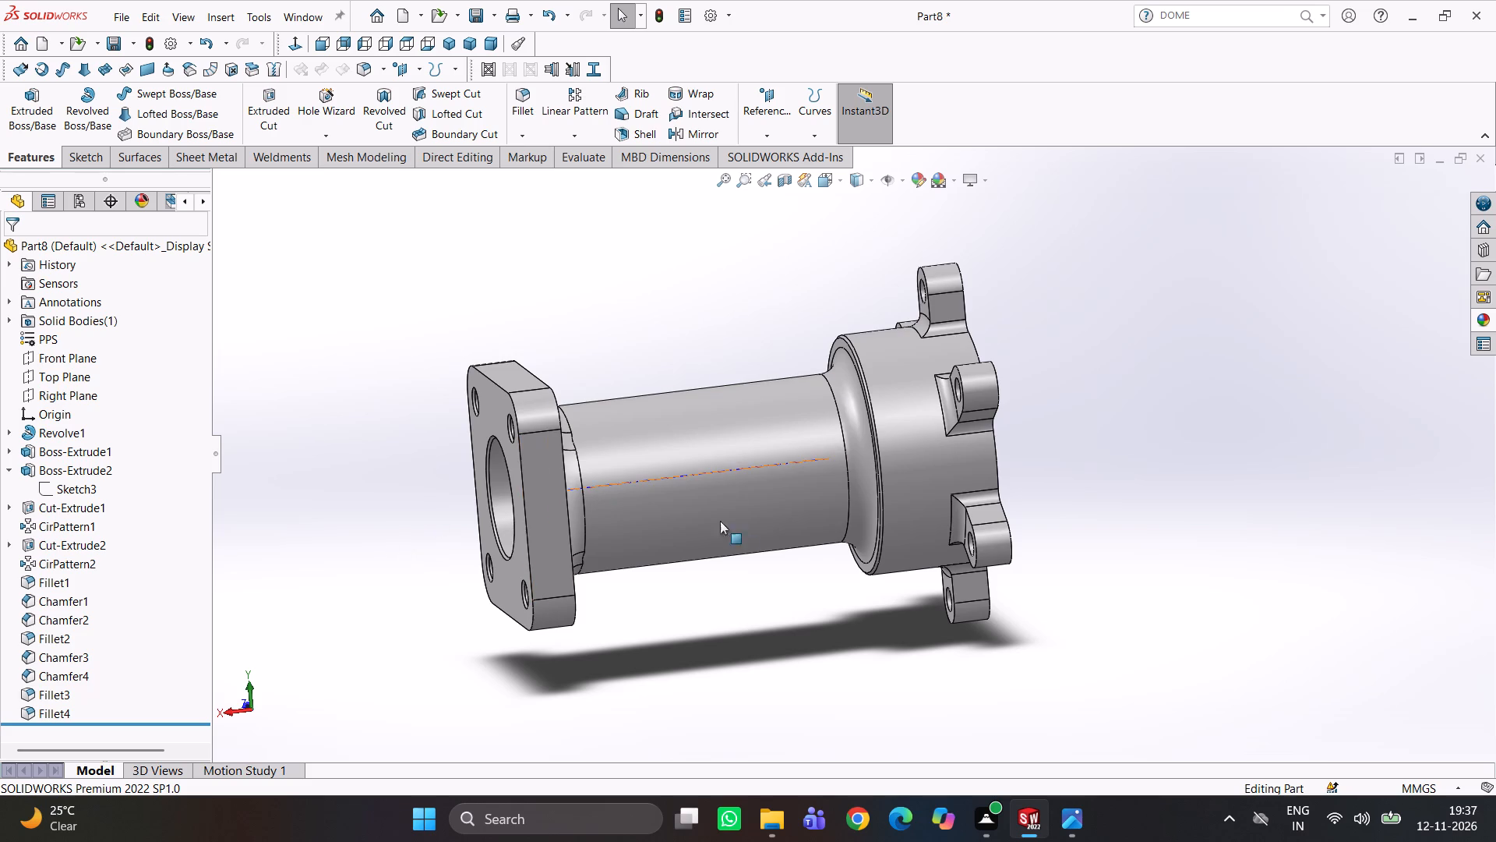
middle_click_drag(726, 541, 644, 548)
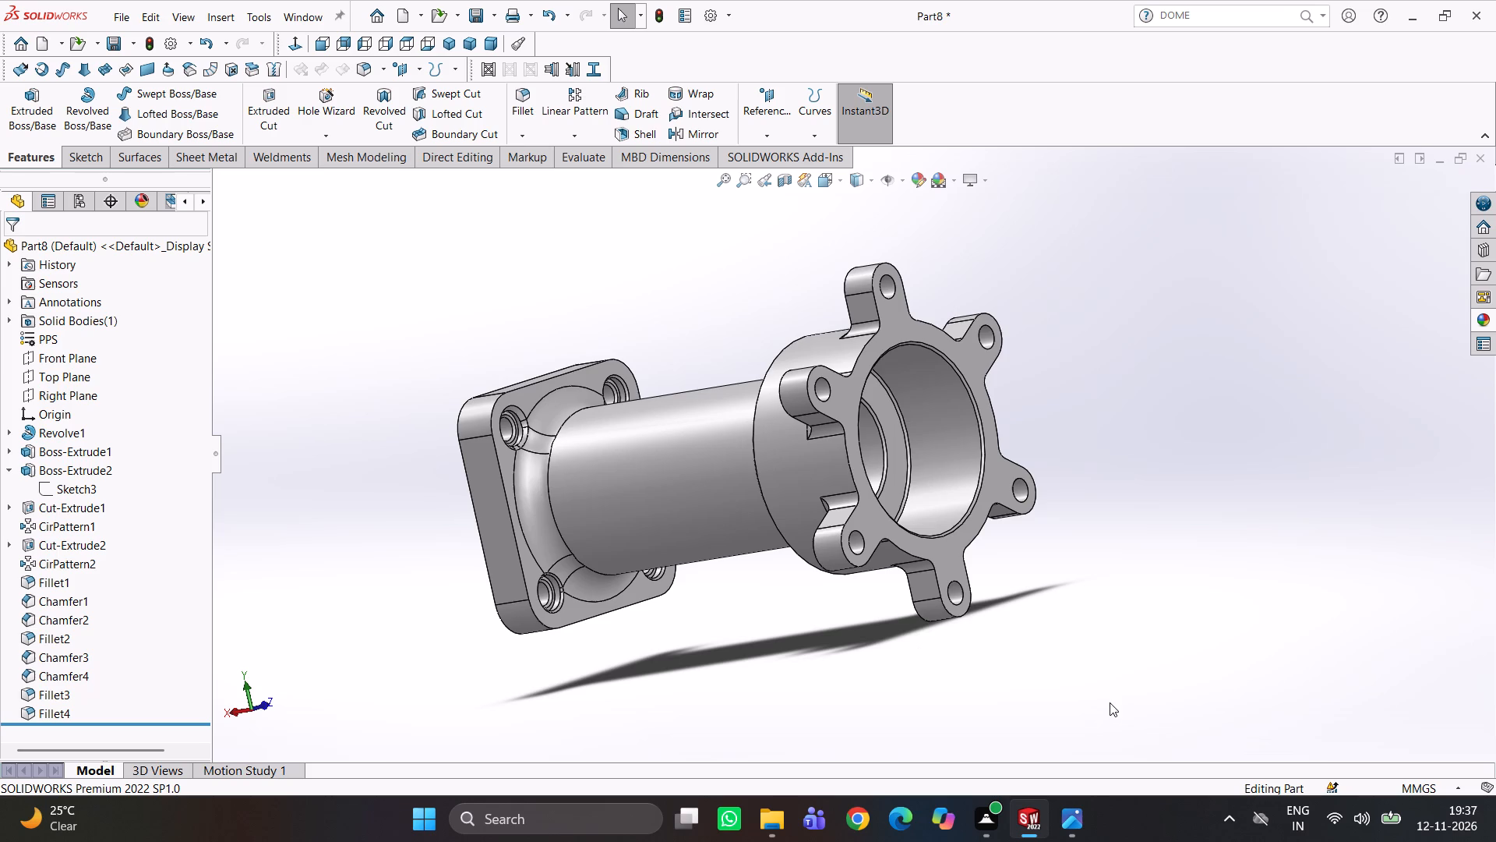
Examine the hub profile, the lug bases and the inner bore edges of the round flange up close.
middle_click_drag(1007, 473, 1071, 479)
scroll(1064, 491, "down", 2)
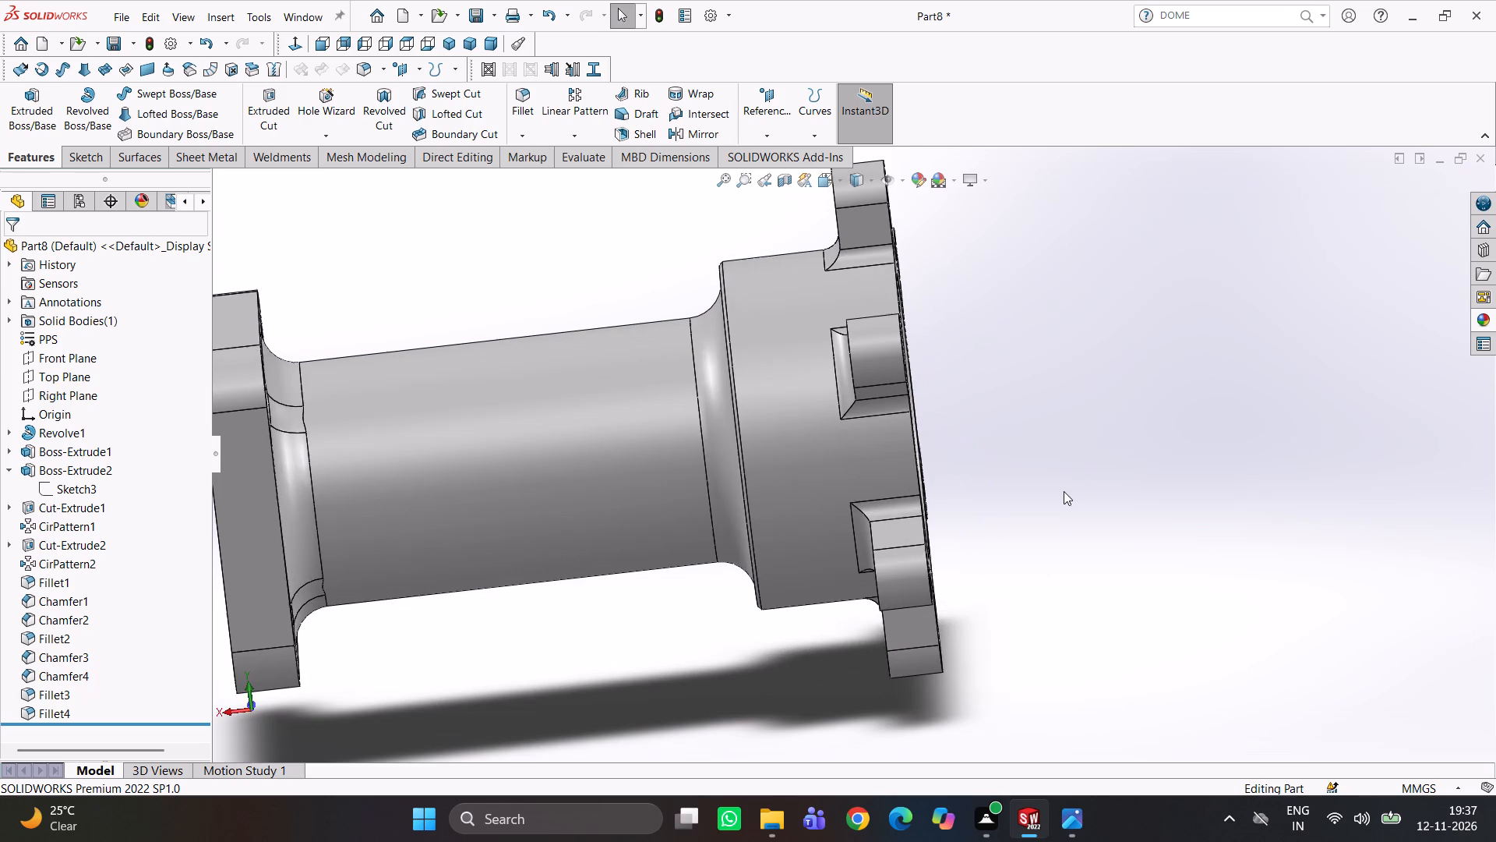
middle_click_drag(1036, 493, 986, 542)
scroll(1118, 476, "up", 3)
middle_click_drag(1118, 482, 1096, 495)
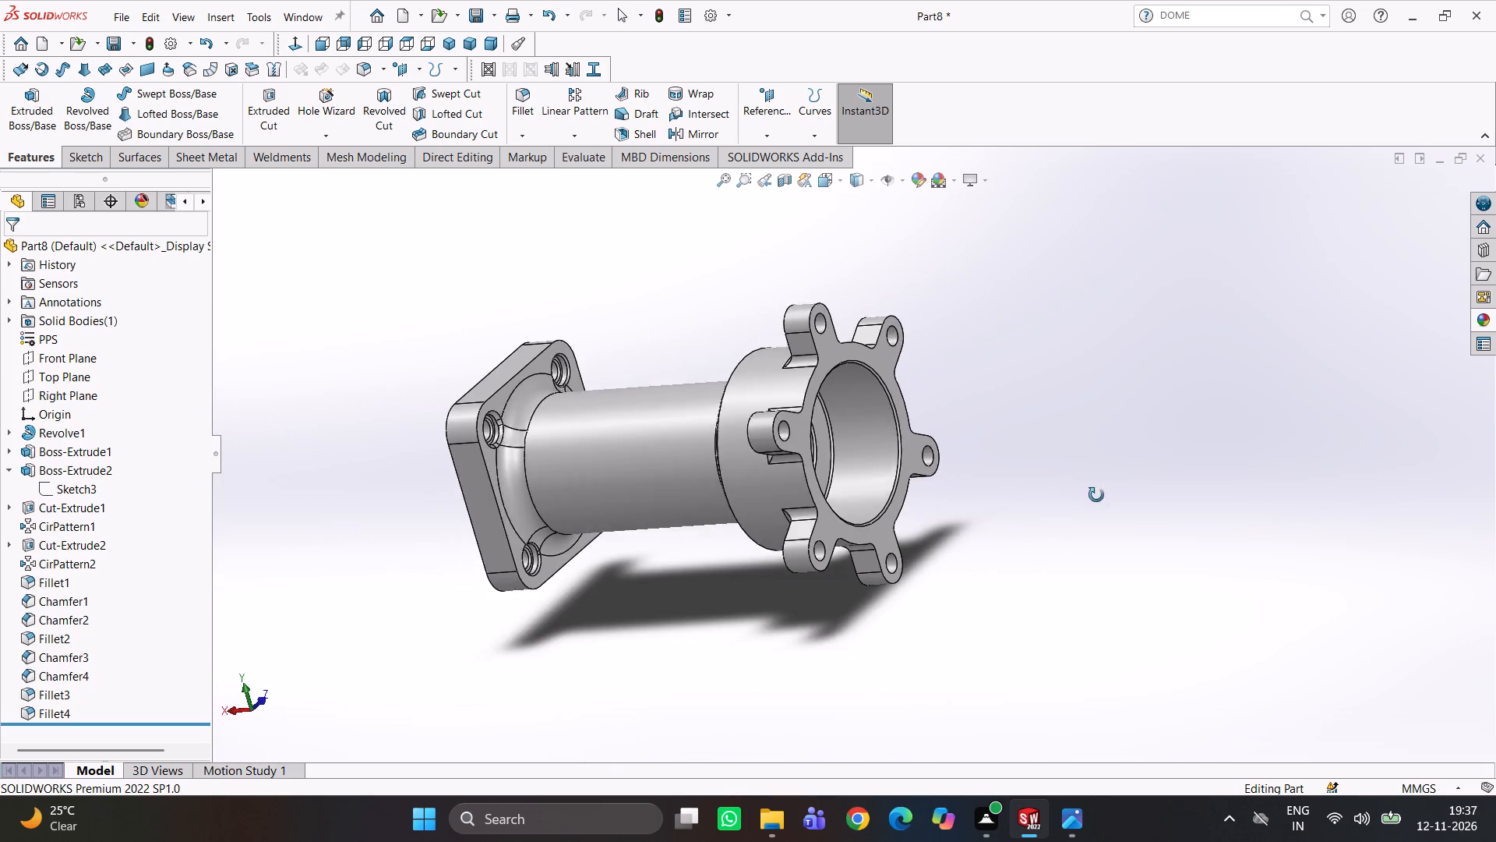
middle_click_drag(1096, 495, 1054, 518)
scroll(1030, 528, "up", 3)
middle_click_drag(954, 524, 1040, 454)
scroll(855, 515, "down", 1)
scroll(790, 527, "down", 1)
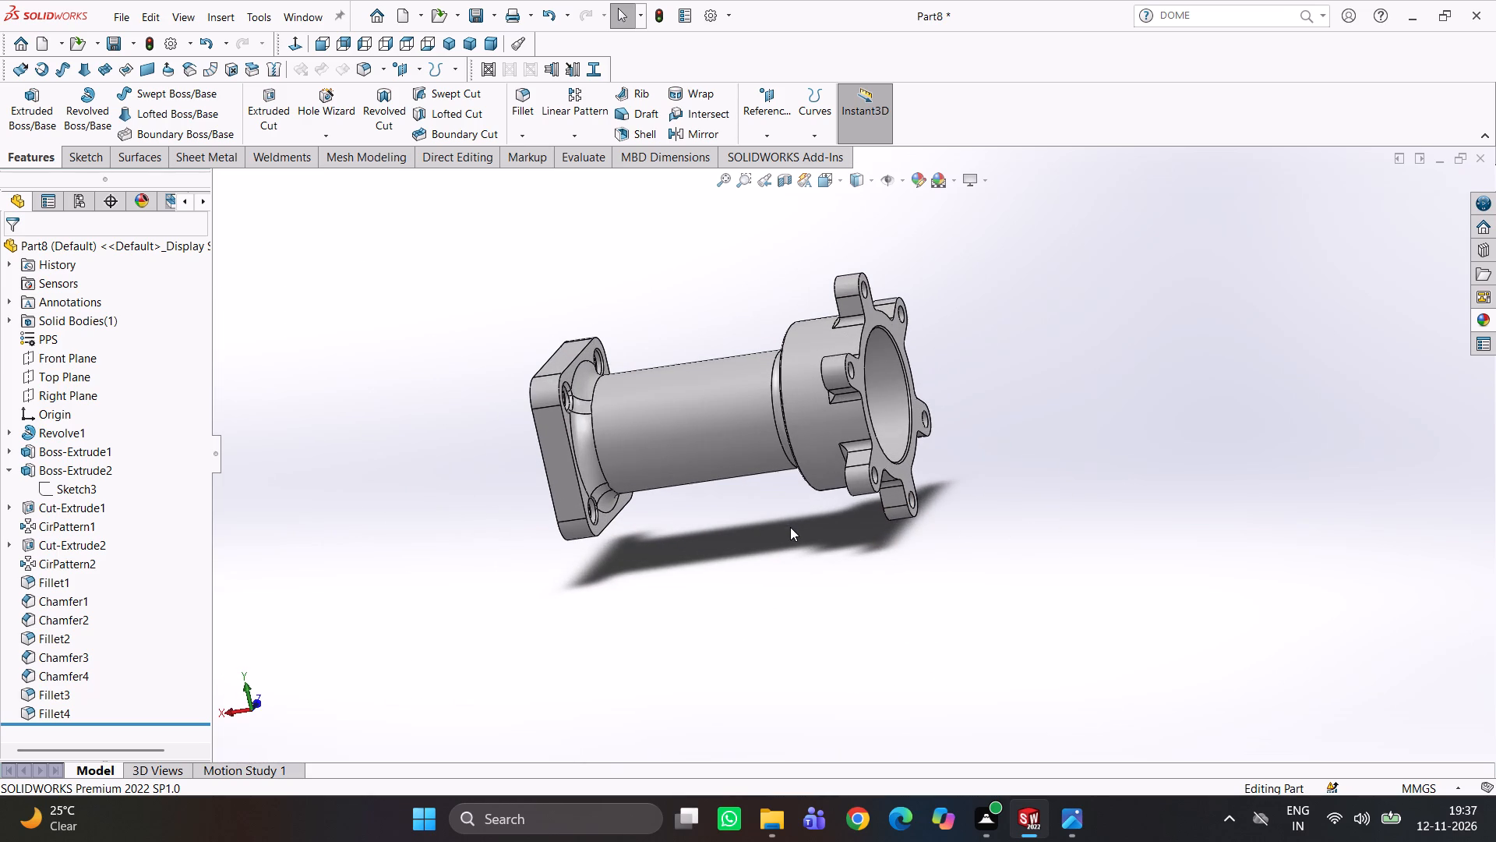
scroll(842, 502, "down", 2)
middle_click_drag(841, 497, 796, 509)
scroll(823, 468, "down", 3)
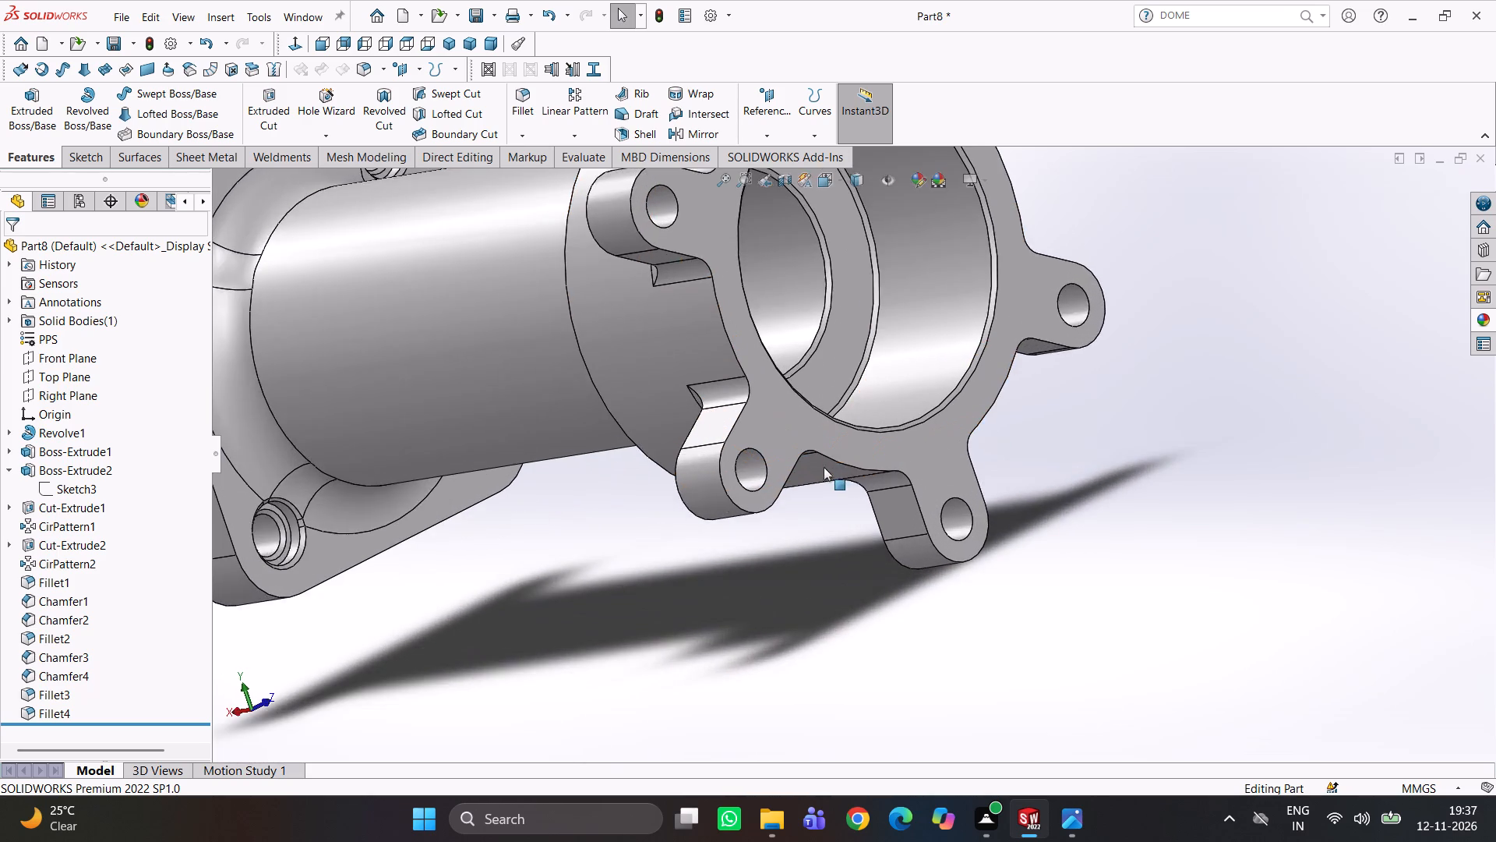
middle_click_drag(838, 460, 820, 485)
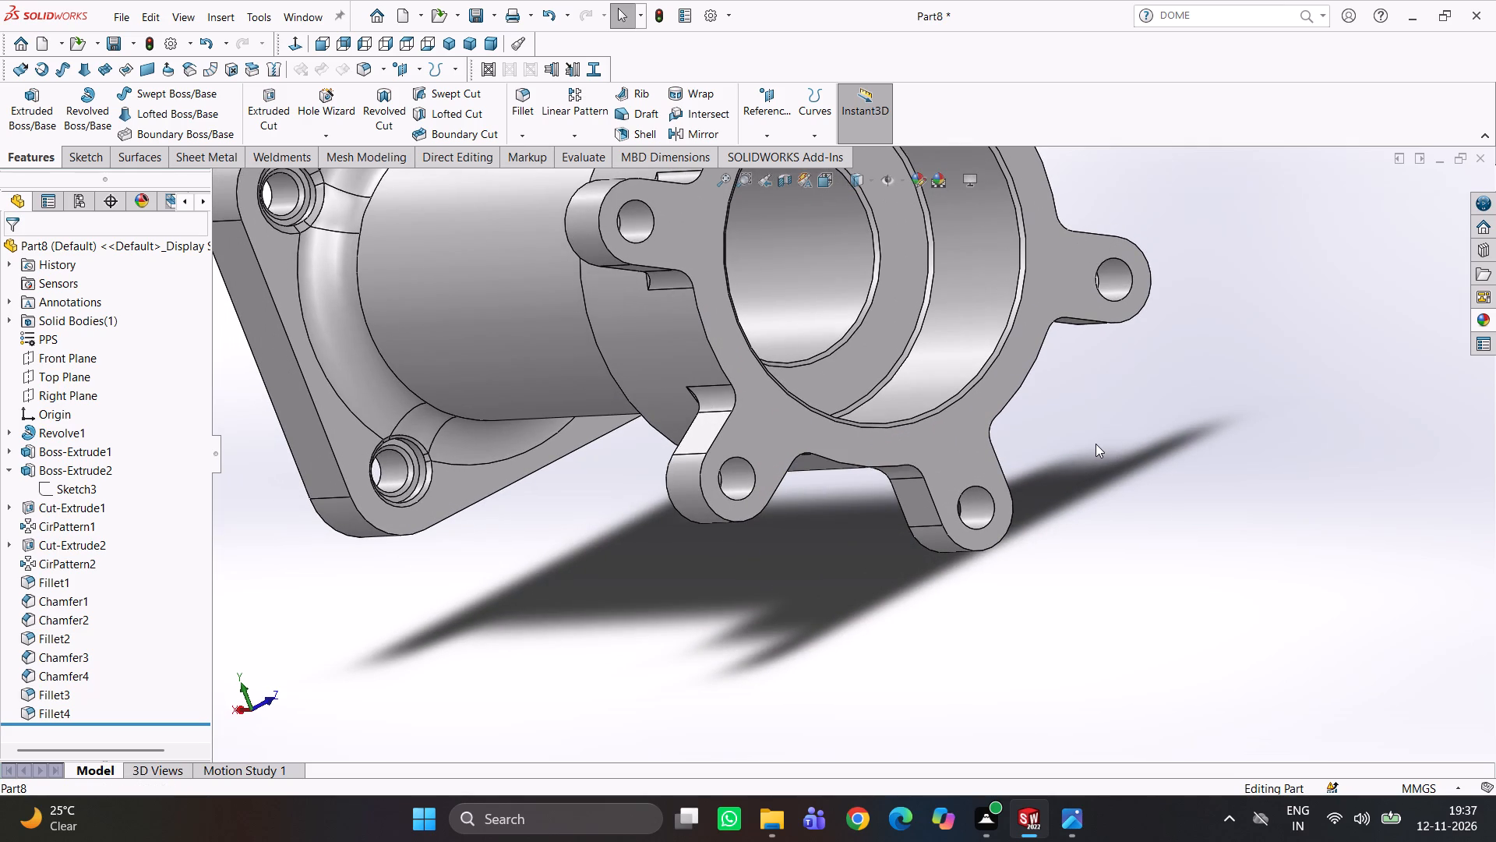
scroll(1096, 444, "up", 4)
middle_click_drag(817, 474, 857, 472)
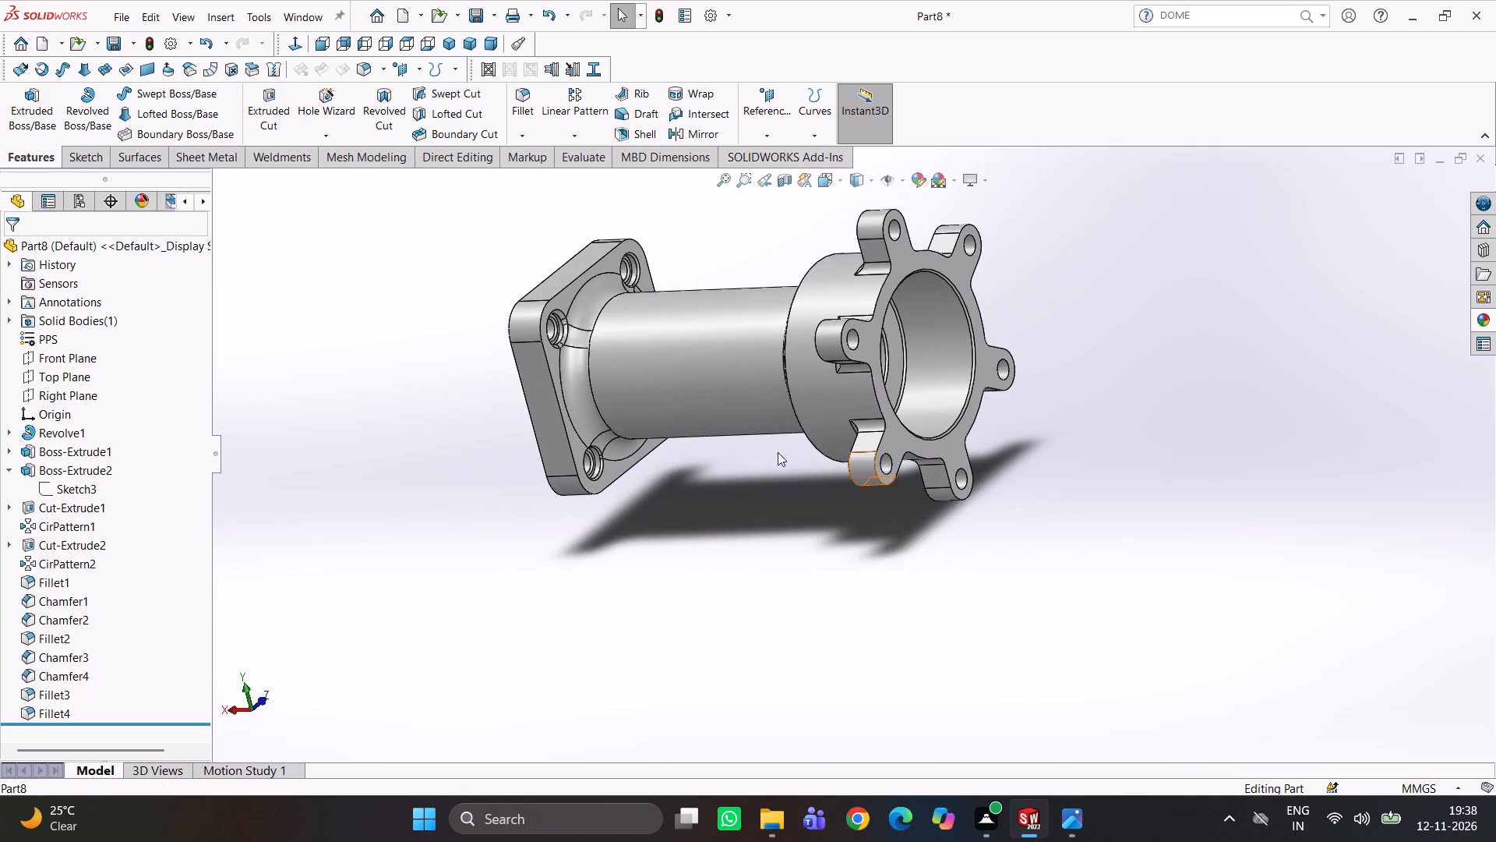
Examine the square flange's outer face, the filleted hub shoulder and the rear of the lugs, ending with an overall view.
scroll(767, 444, "up", 3)
middle_click_drag(763, 422, 851, 453)
scroll(841, 407, "down", 6)
middle_click_drag(934, 419, 935, 433)
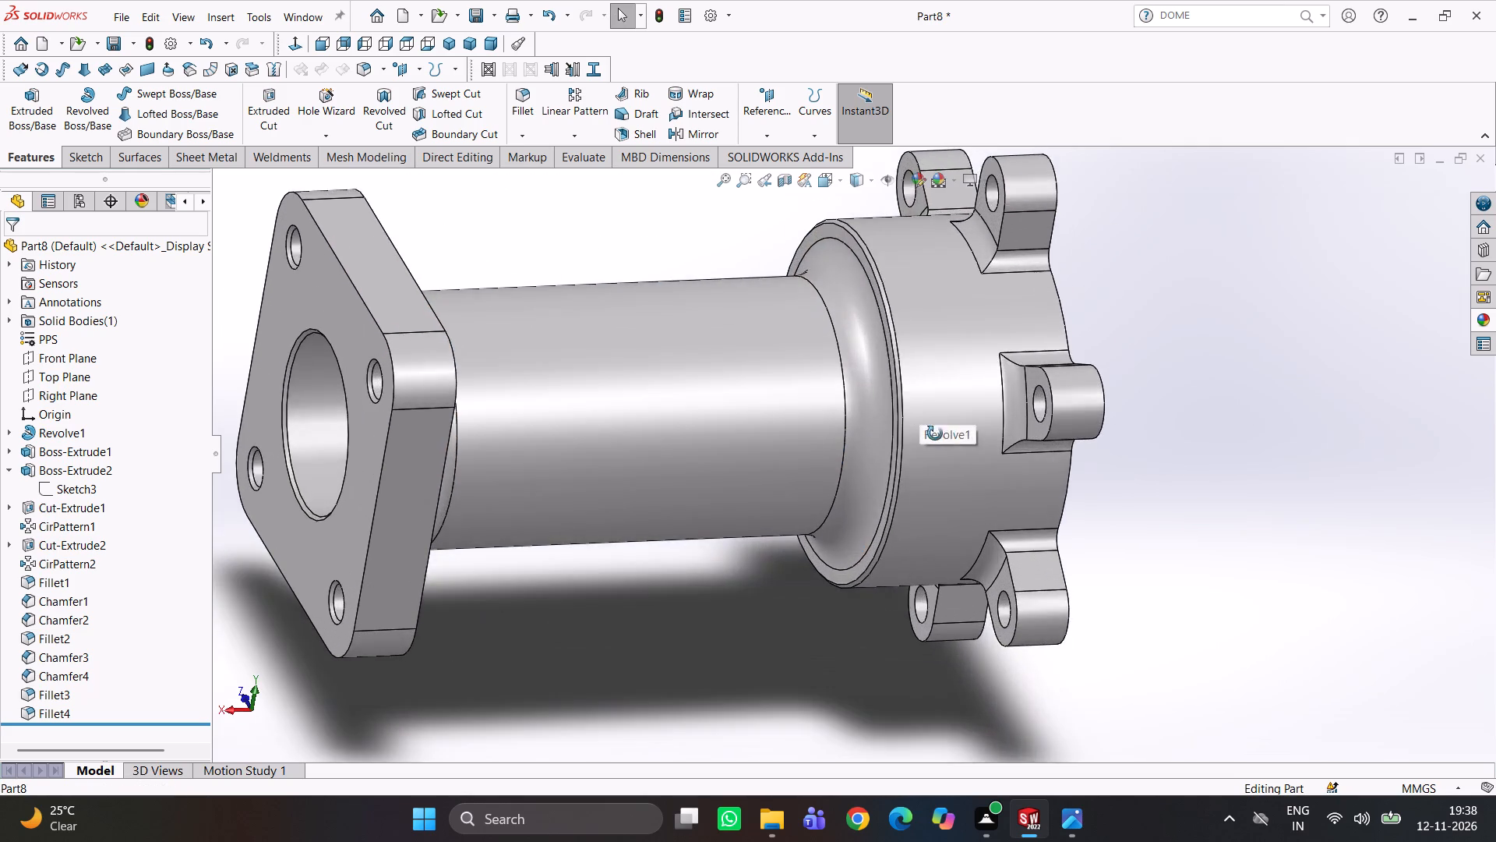
middle_click_drag(935, 433, 926, 466)
scroll(903, 344, "down", 3)
scroll(946, 352, "up", 4)
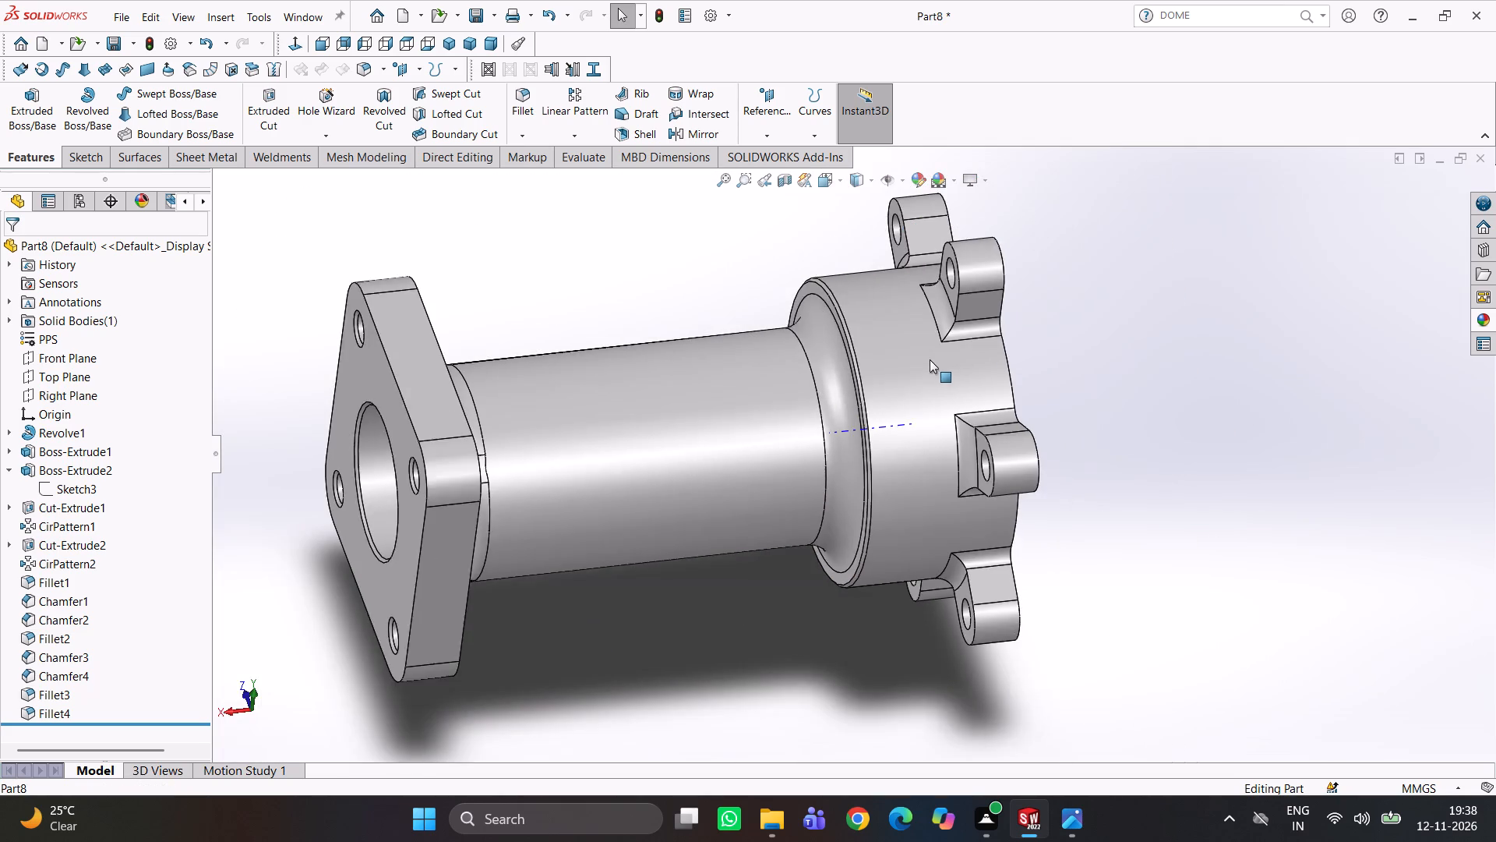
scroll(930, 359, "up", 1)
middle_click_drag(992, 368, 883, 465)
scroll(1001, 412, "up", 1)
middle_click_drag(1001, 412, 1018, 405)
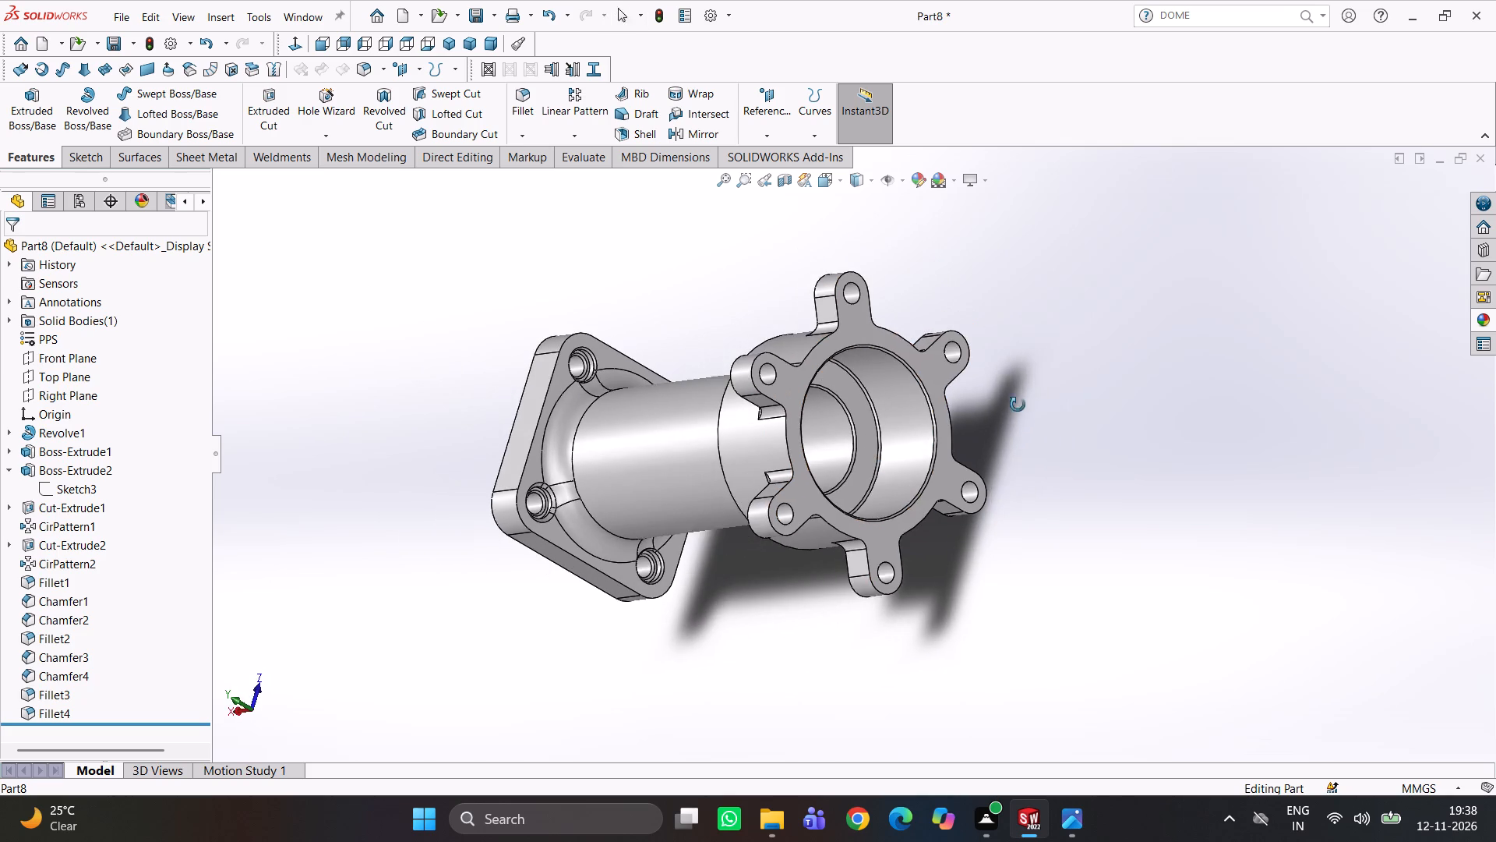
middle_click_drag(1018, 405, 1016, 405)
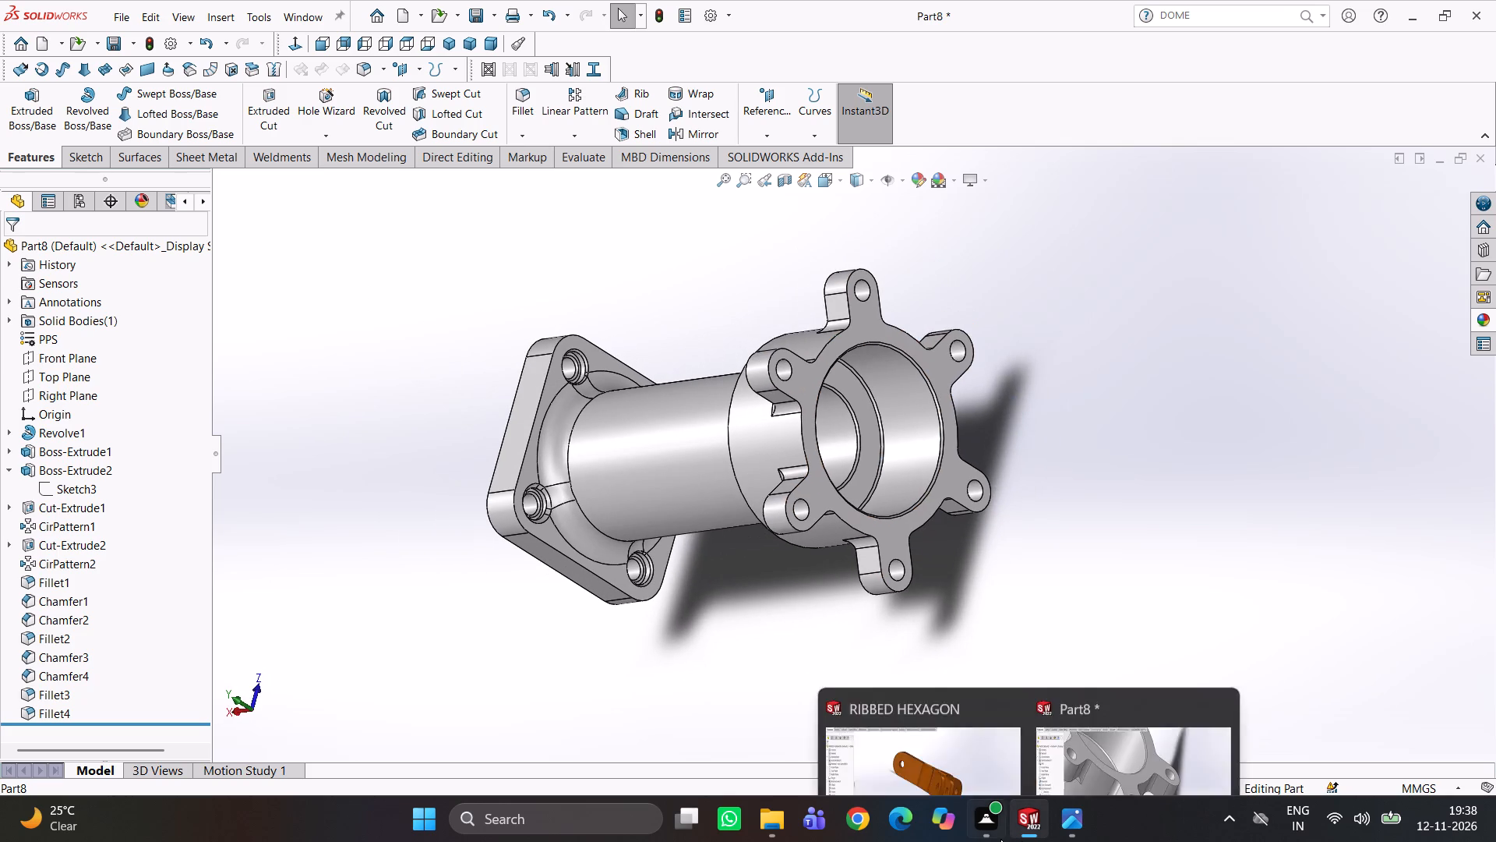